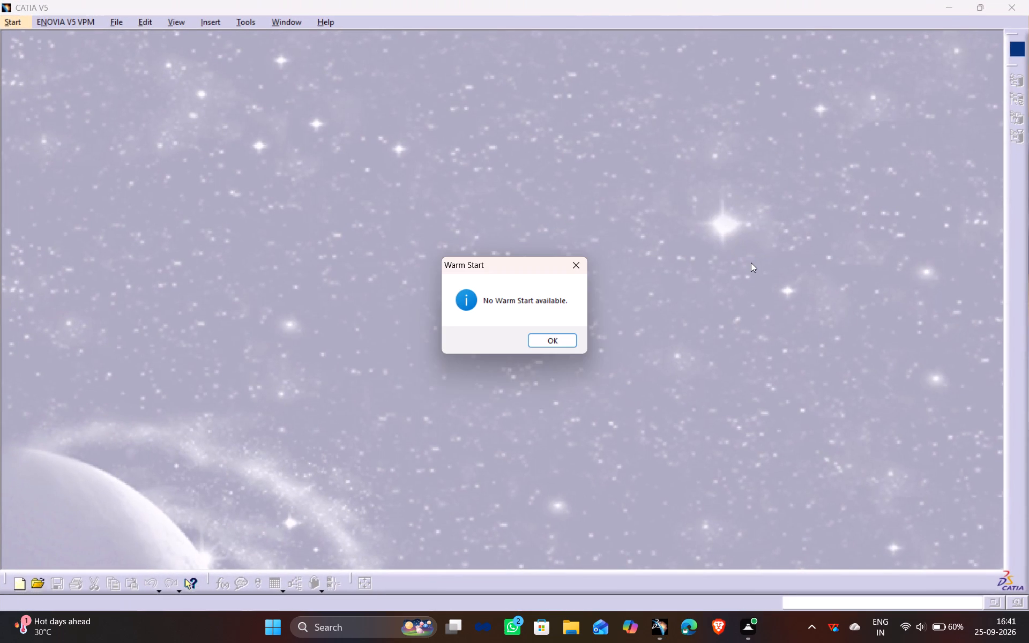
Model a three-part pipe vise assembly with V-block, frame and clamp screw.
Dismiss the Warm Start notice and close the blank Product1 document.
left_click(562, 339)
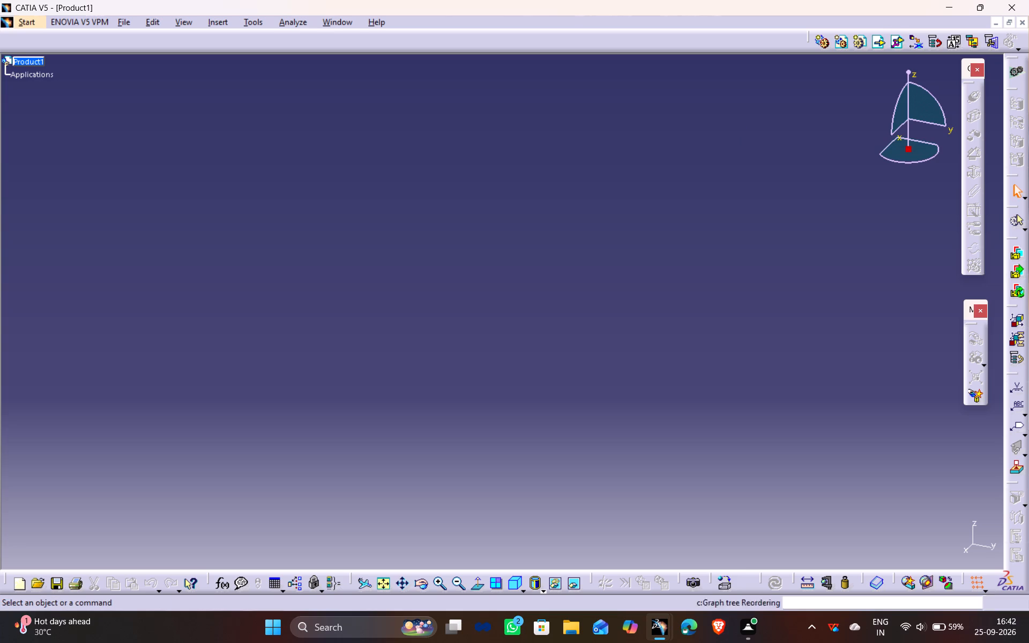
left_click(1023, 21)
Create a new part, Part1, in the Part Design workbench.
left_click(21, 19)
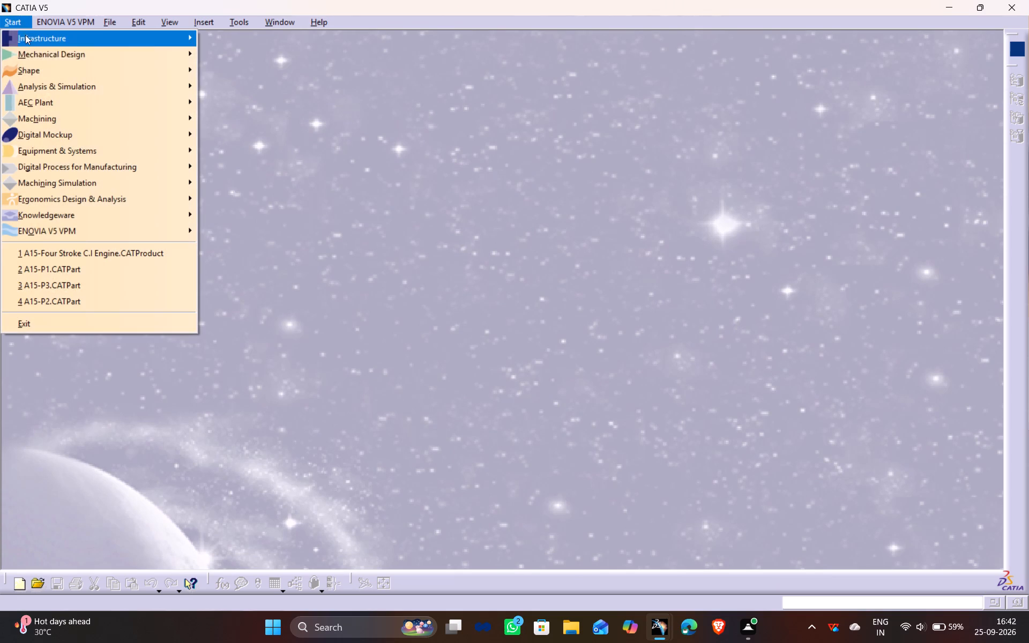
left_click(230, 57)
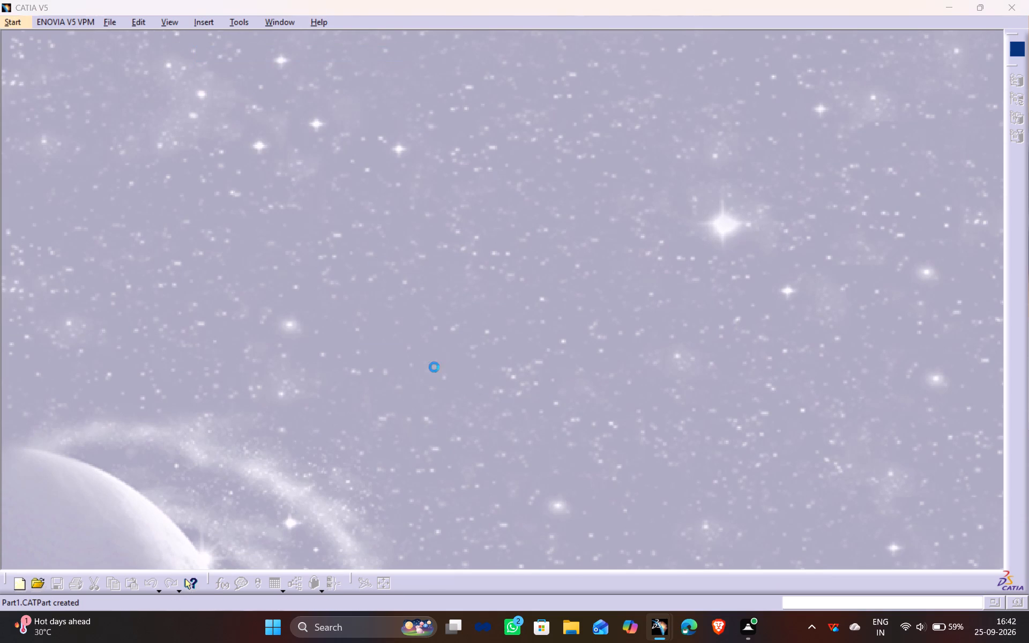
left_click(913, 550)
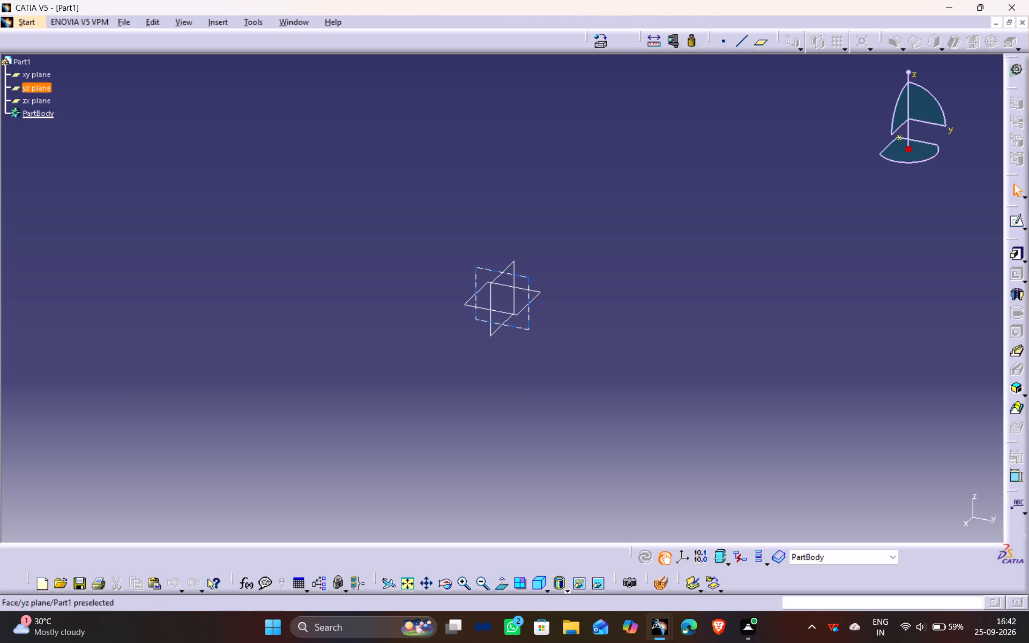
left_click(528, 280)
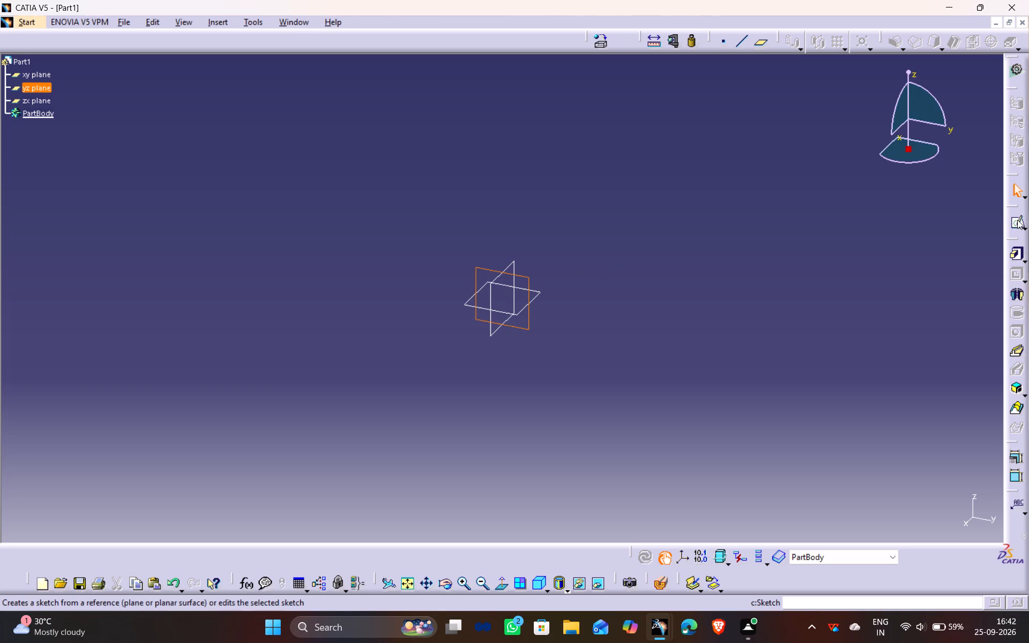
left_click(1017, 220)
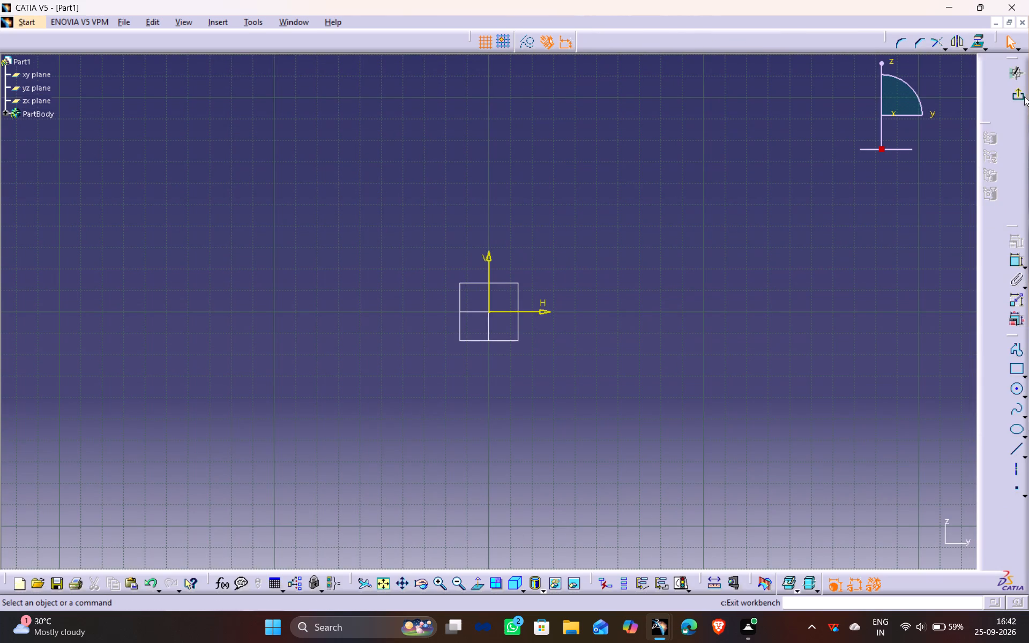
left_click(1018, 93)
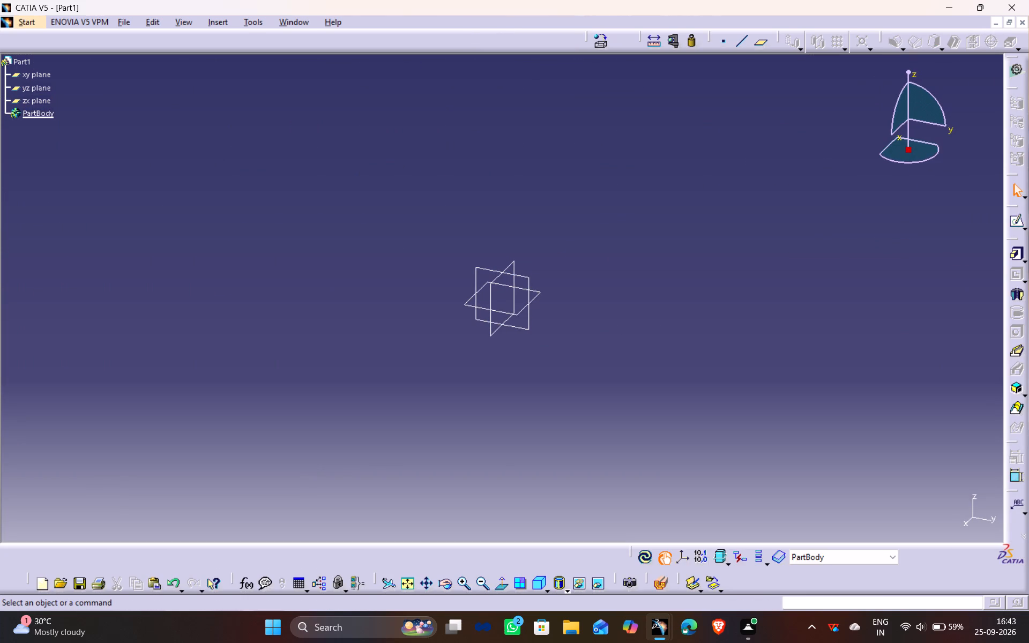
Create a positioned sketch on the yz plane with implicit origin and orientation.
left_click_drag(529, 279, 534, 279)
left_click(1023, 226)
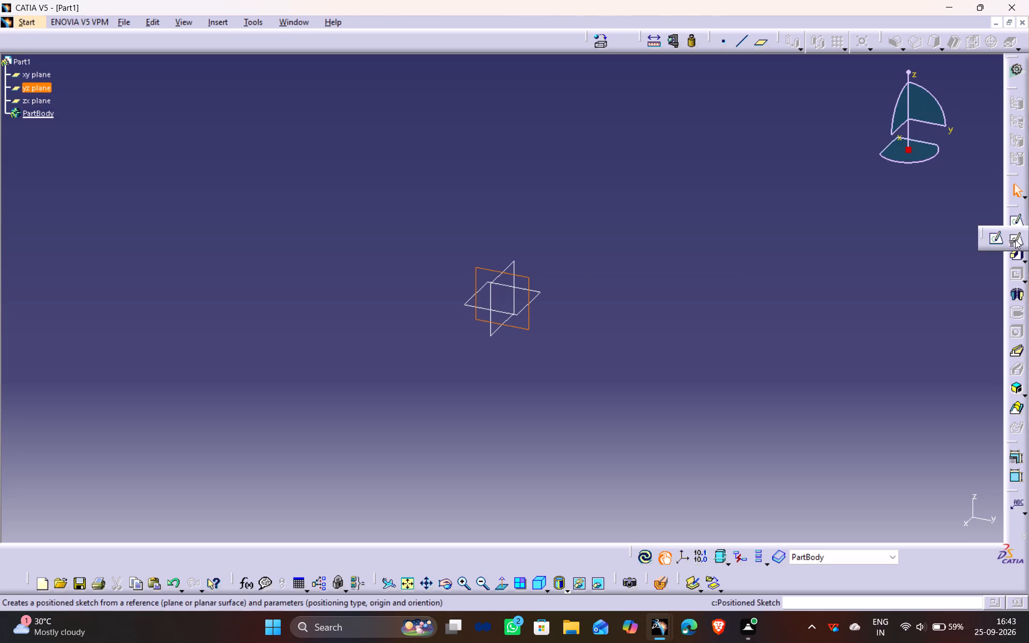
left_click(1015, 240)
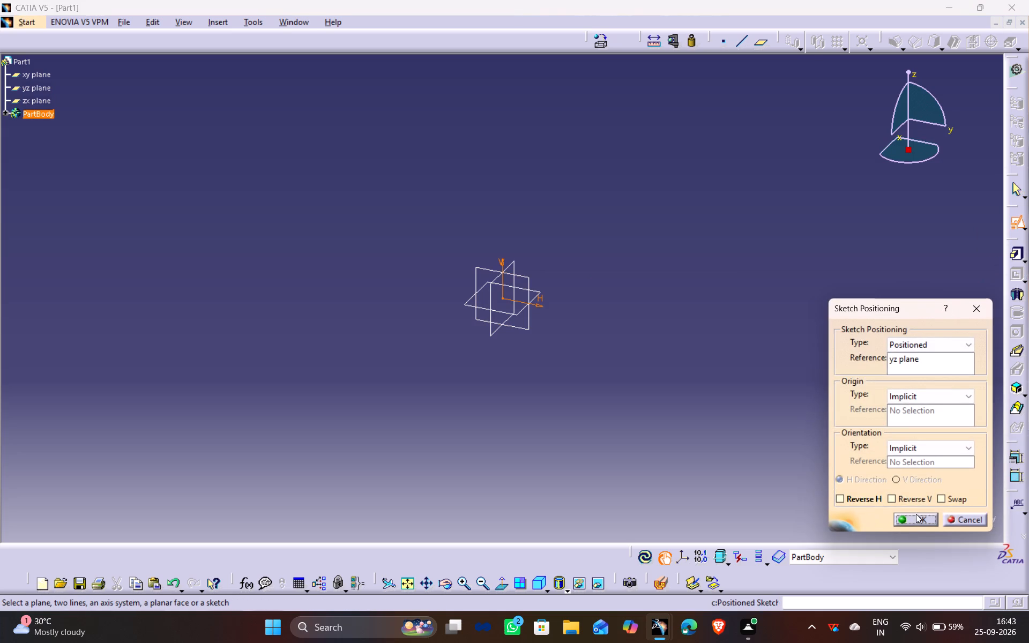
left_click(918, 519)
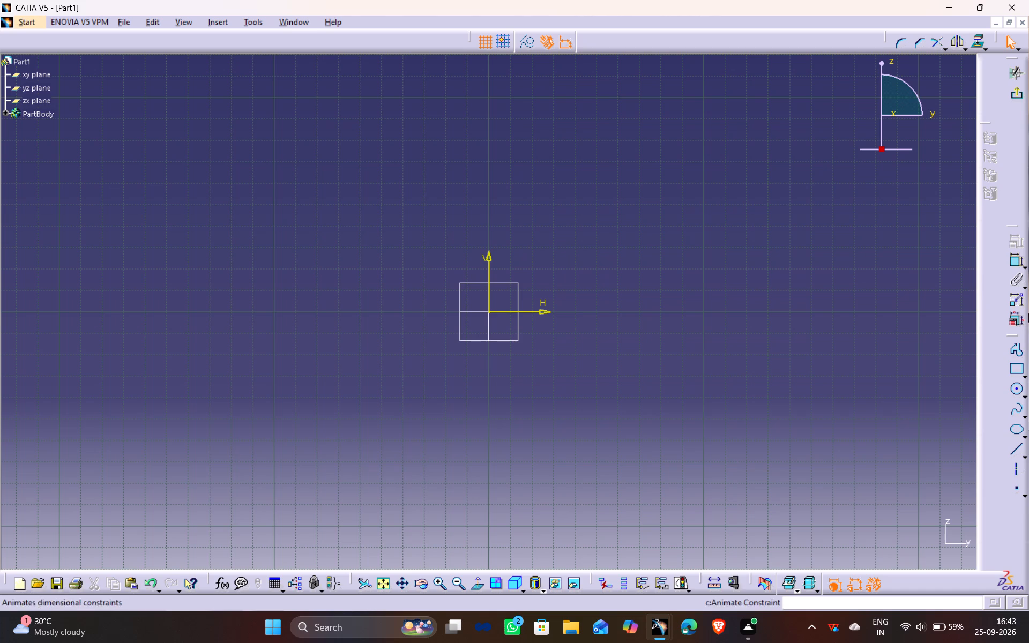
Start a profile left of the V axis with an about 17 mm horizontal ledge, a 37 mm vertical side and a horizontal top line.
left_click(1016, 347)
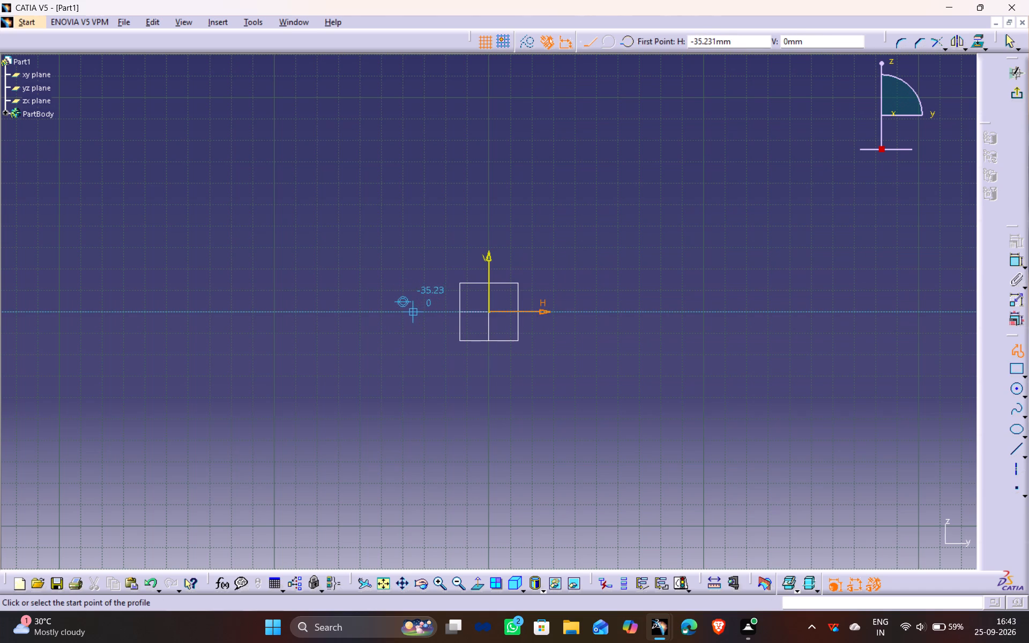
left_click(409, 281)
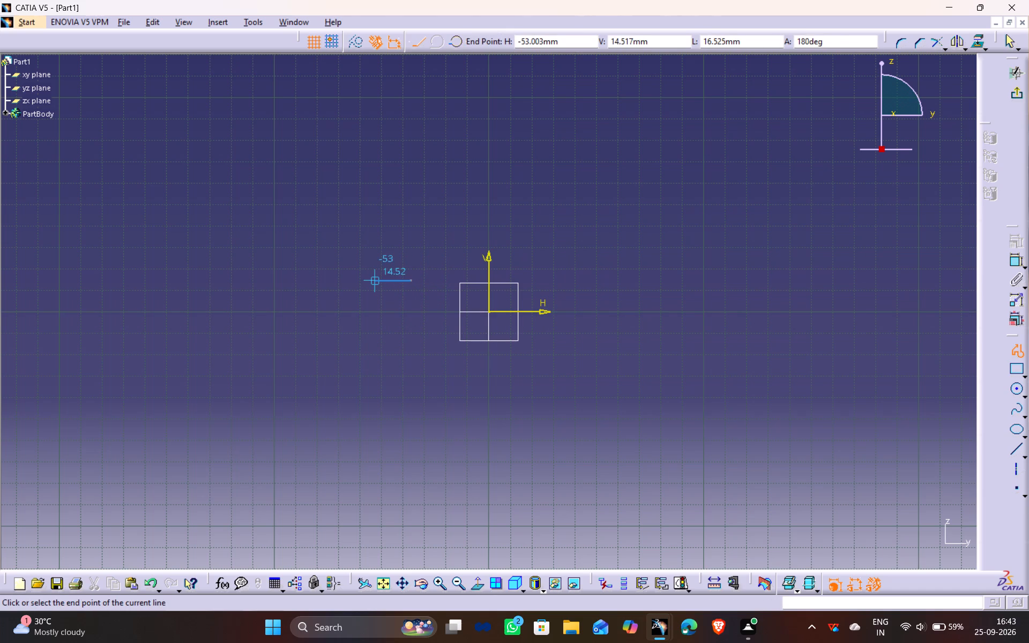
left_click(376, 278)
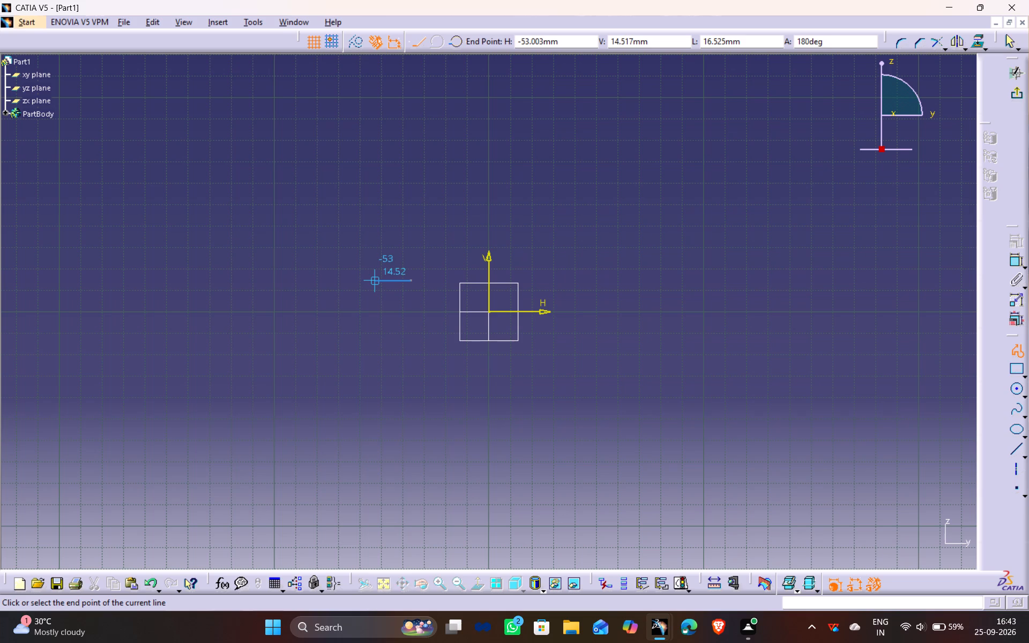
left_click(379, 200)
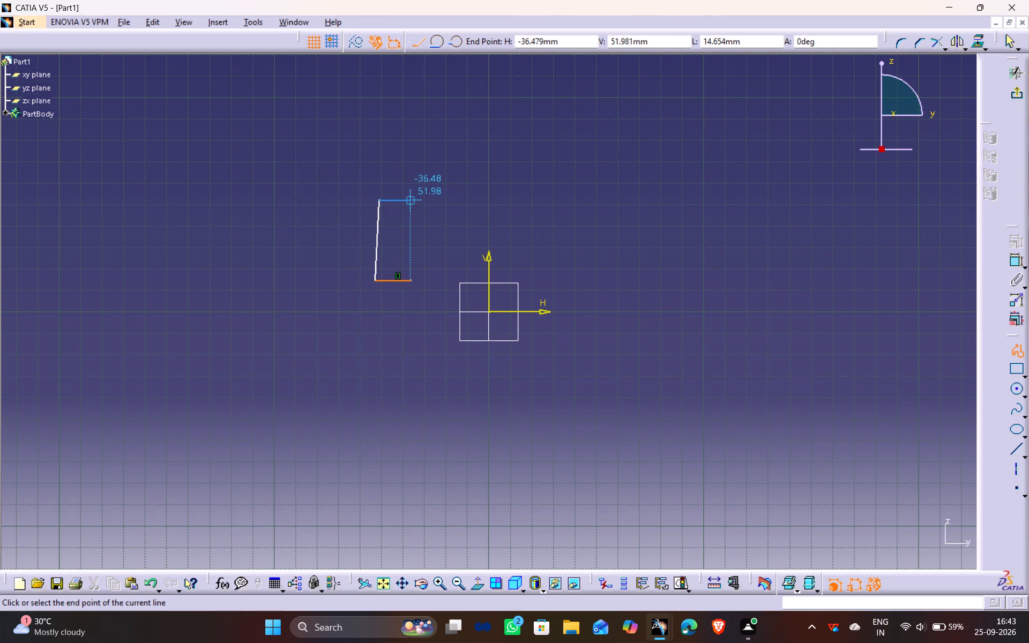
key("ctrl+z")
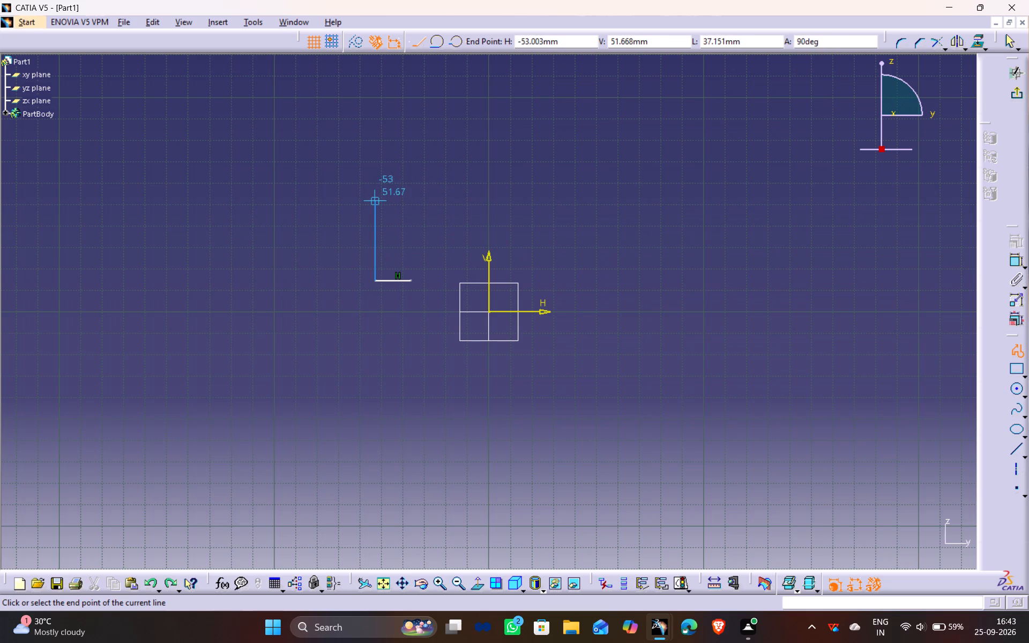
left_click(378, 200)
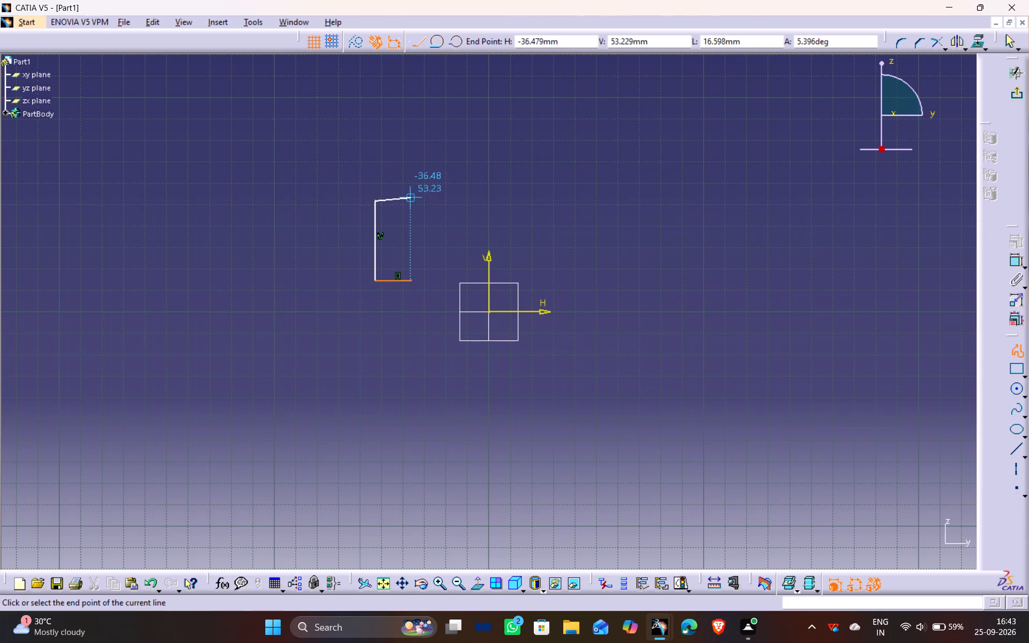
left_click(422, 202)
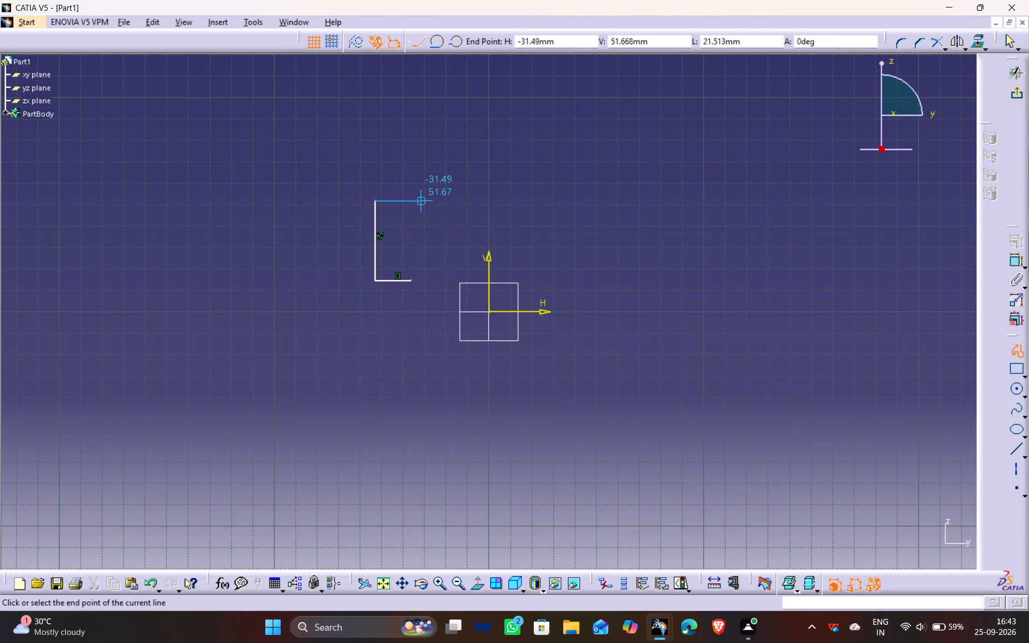
Continue the profile with a tapered notch about 25 mm wide at its base, a 21 mm top, 37 mm side, 12 mm ledge and leg to the H axis.
left_click(463, 260)
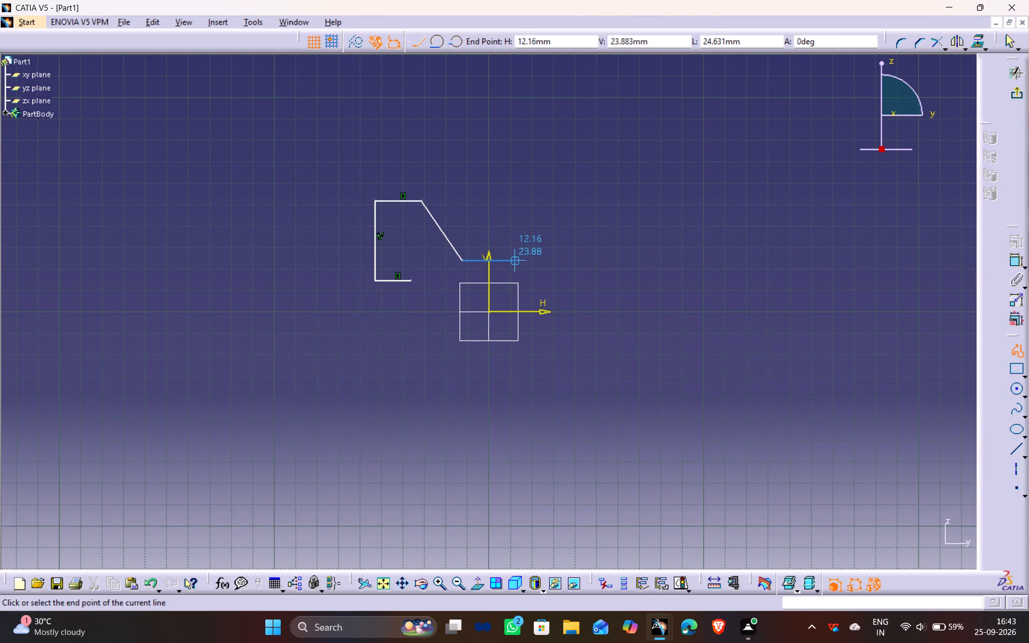
left_click(516, 261)
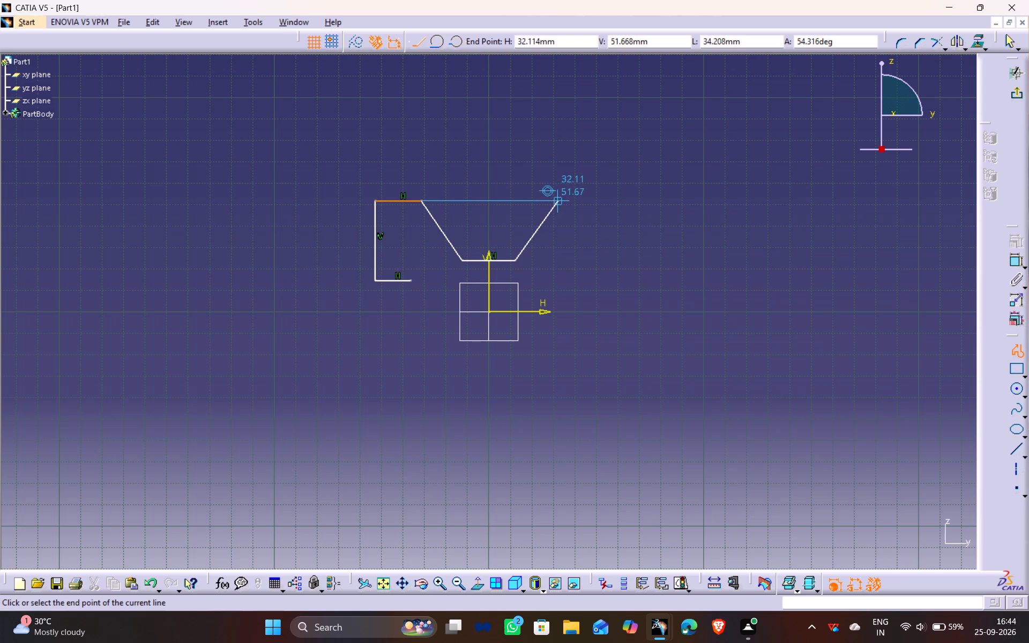
left_click(559, 200)
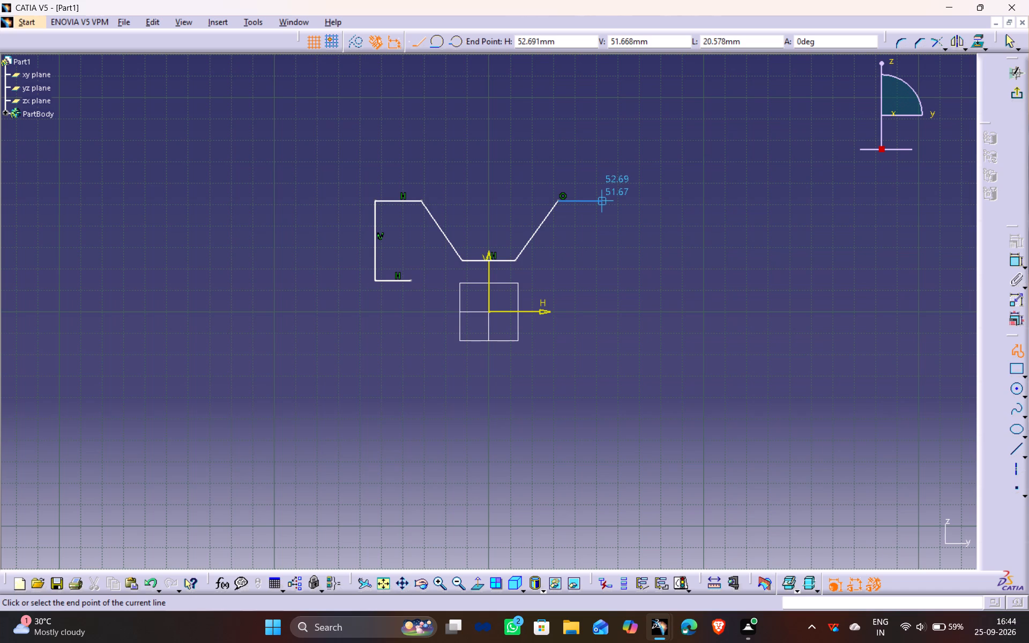
left_click(603, 201)
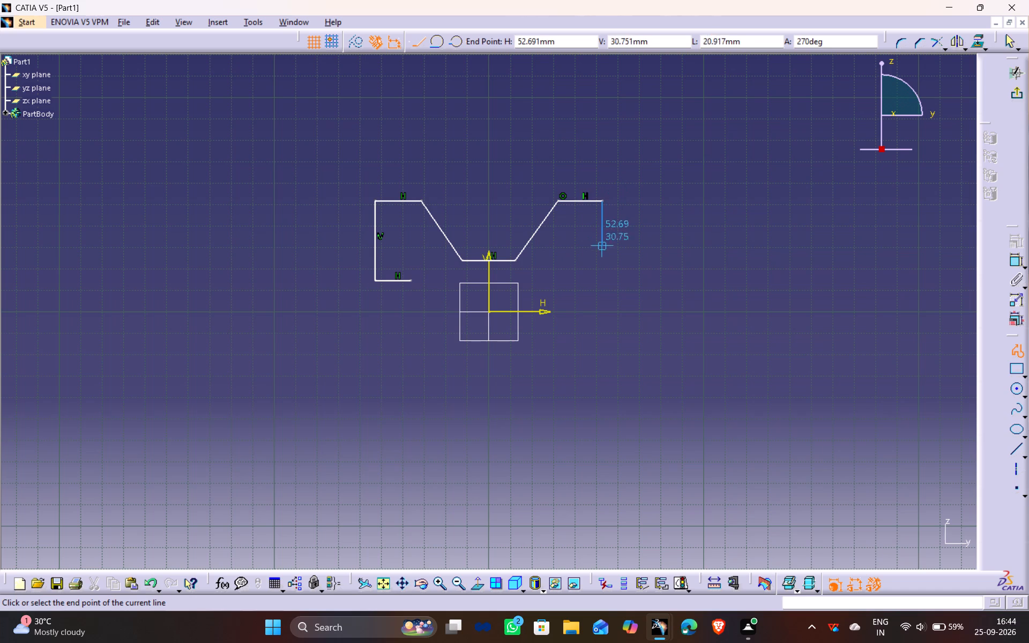
left_click(605, 282)
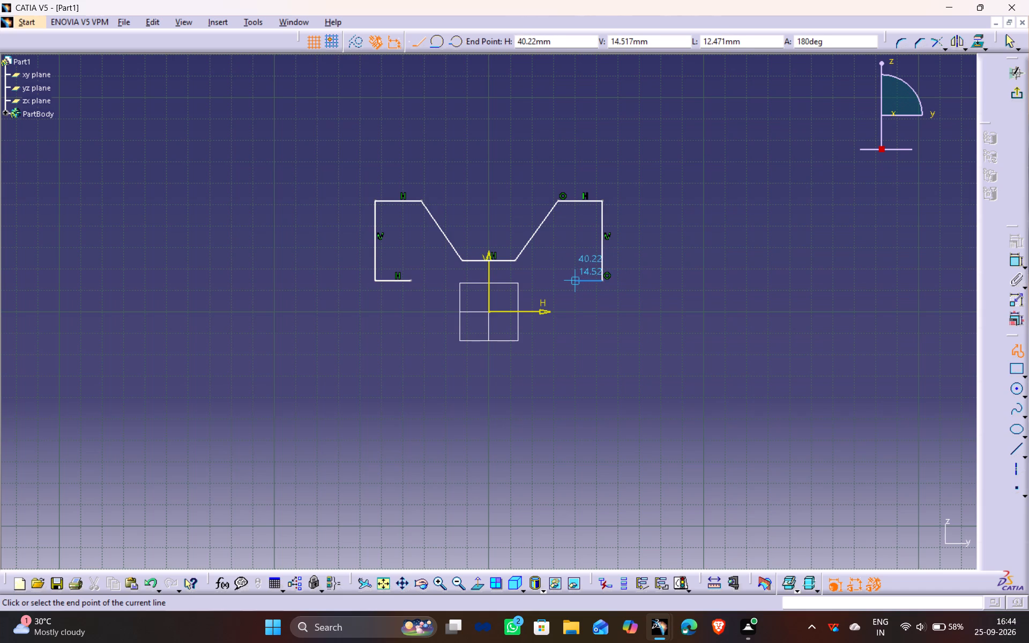
left_click(575, 280)
left_click(573, 314)
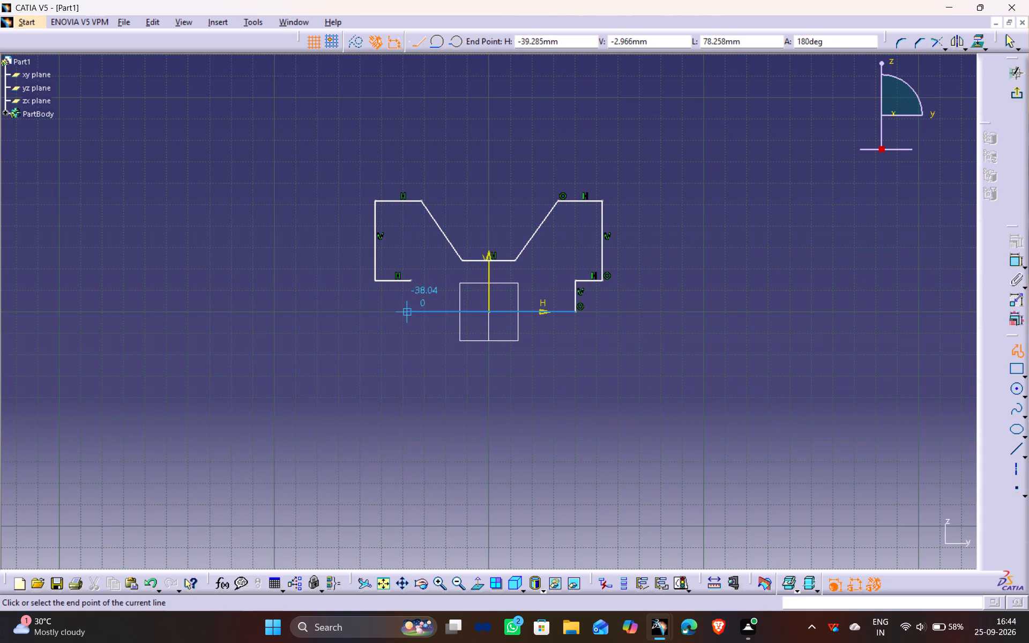
key("Escape")
key("Escape")
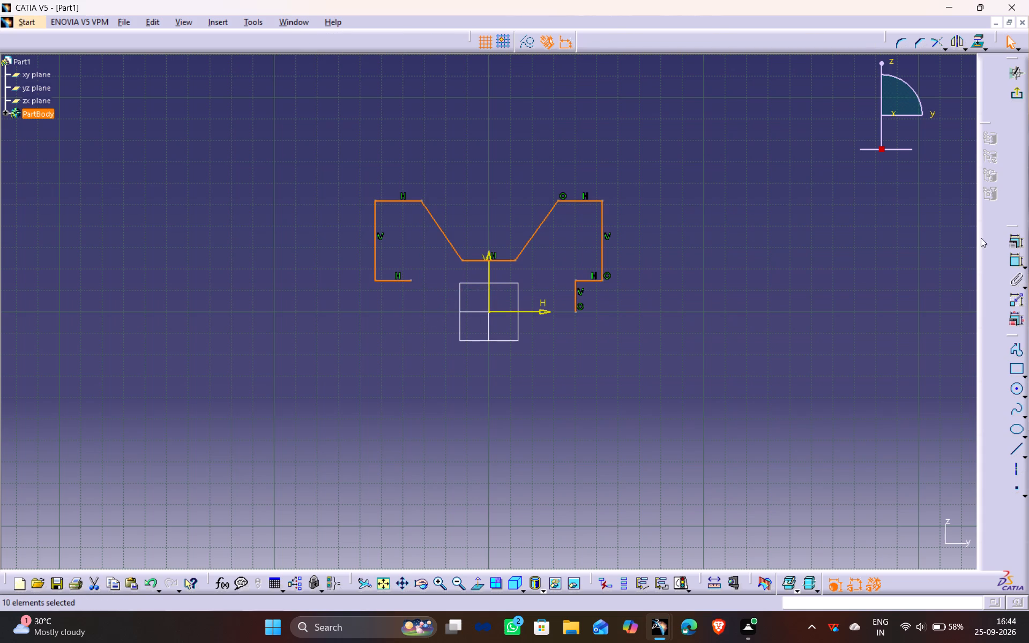
Draw a vertical line from the left ledge's free end down to the H axis.
left_click(1018, 447)
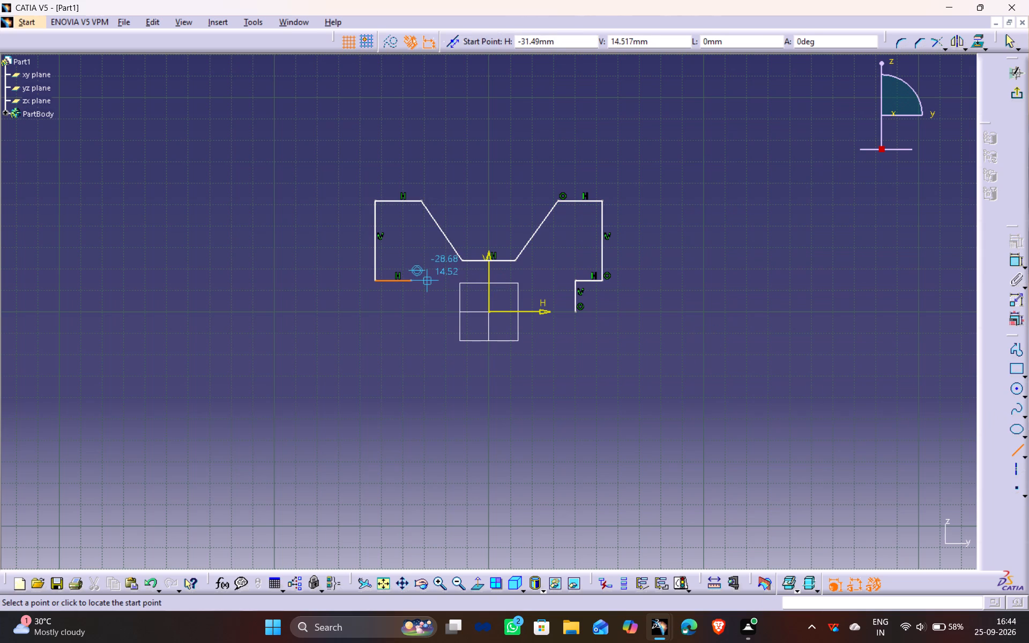
left_click(411, 279)
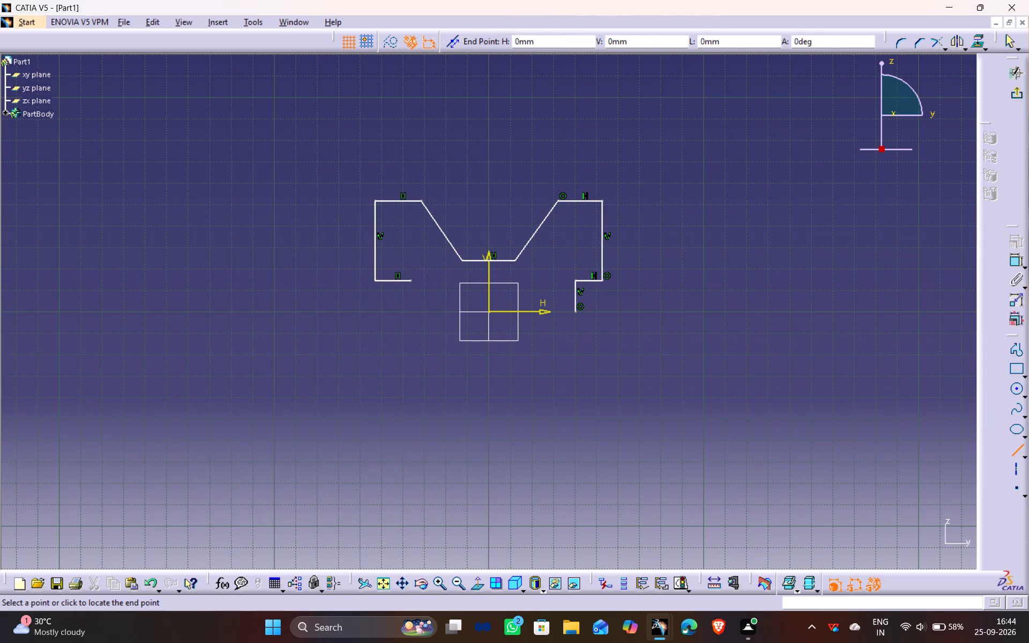
left_click(407, 313)
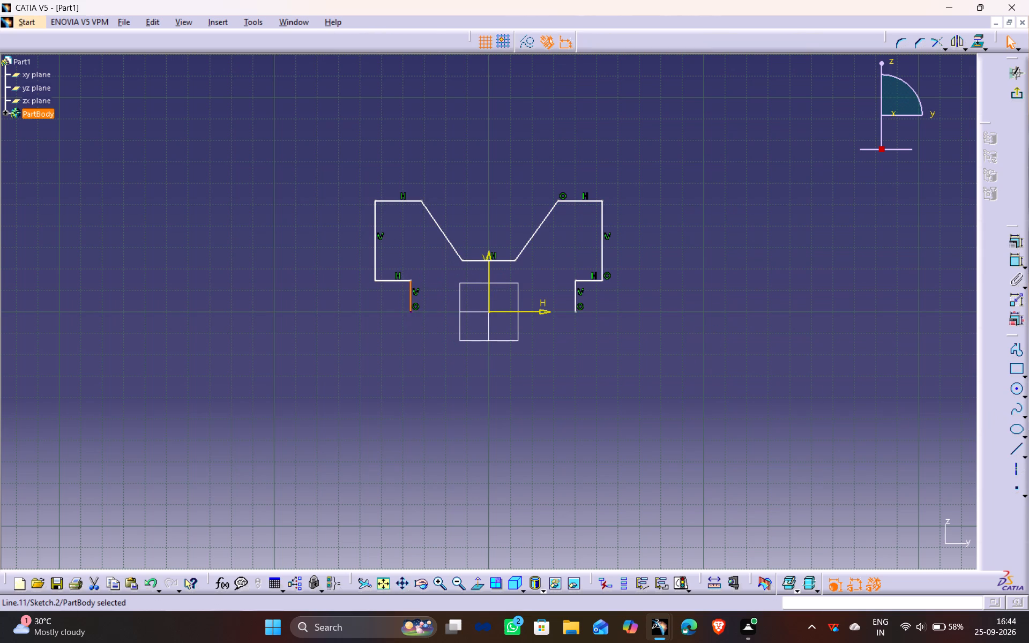
left_click(459, 370)
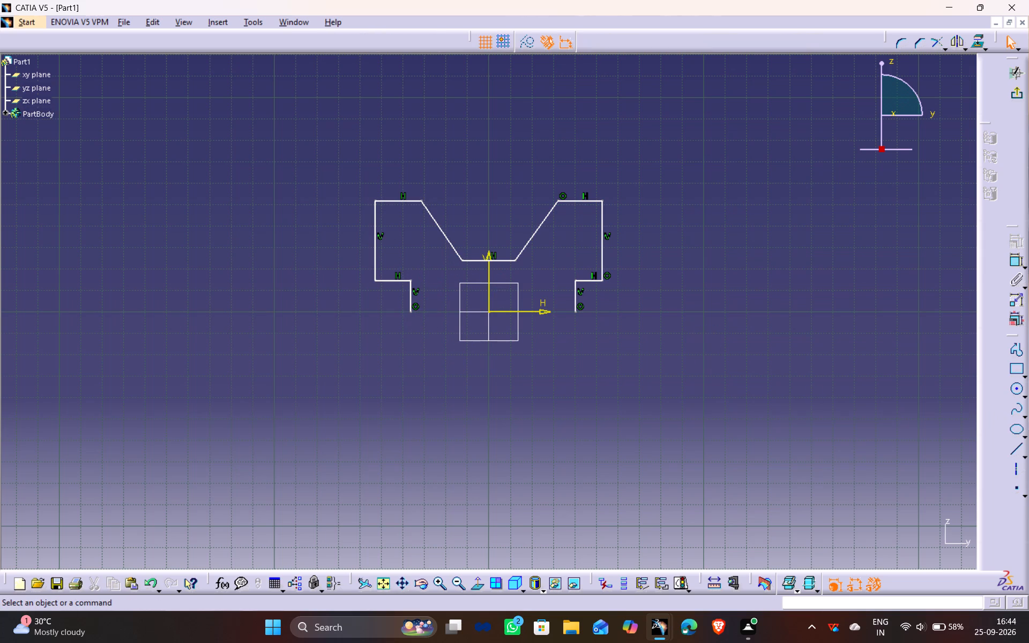
Constrain the two short vertical legs at the profile's bottom to be symmetric about the V axis.
left_click(411, 298)
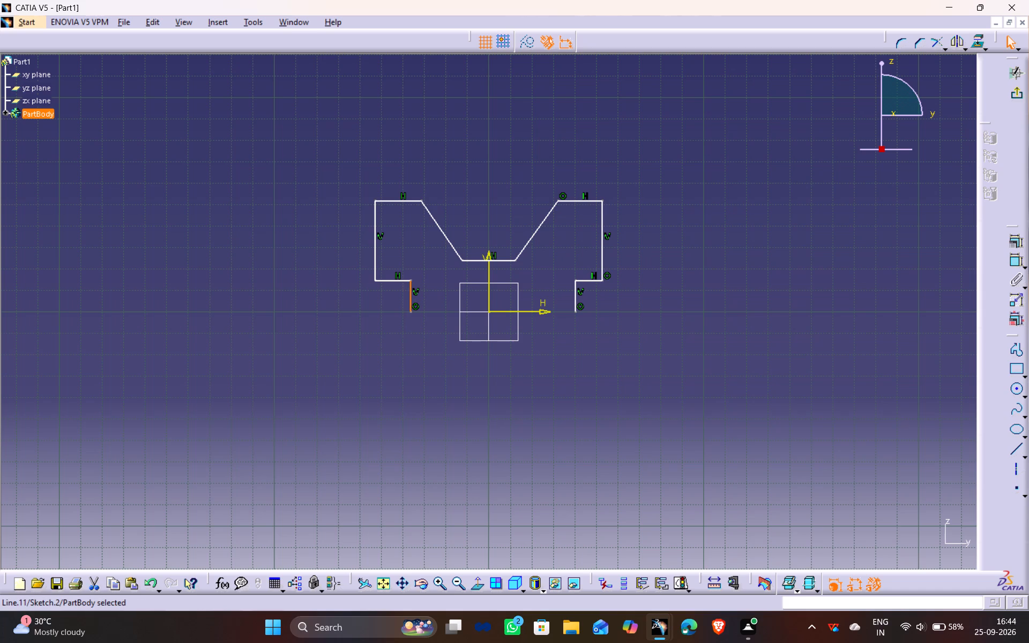
left_click(576, 294, "ctrl")
left_click(491, 268, "ctrl")
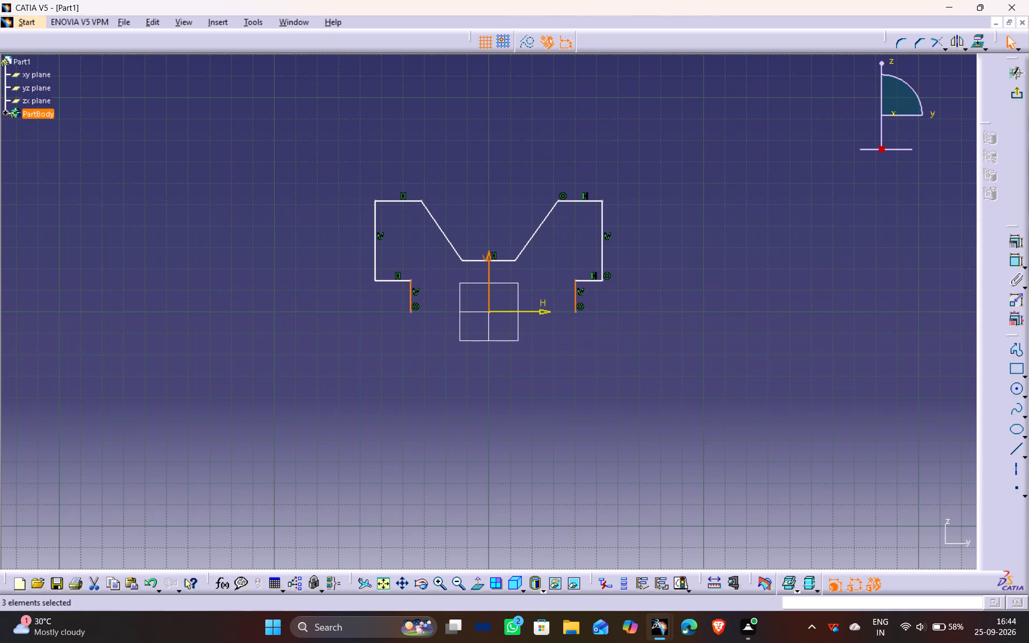
left_click(1009, 240)
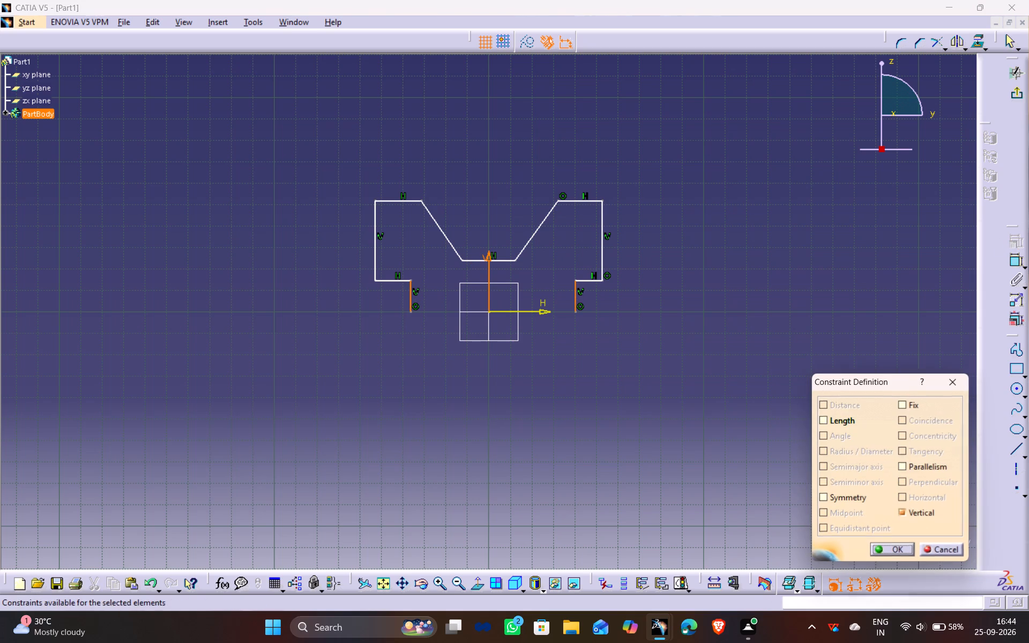
left_click(842, 498)
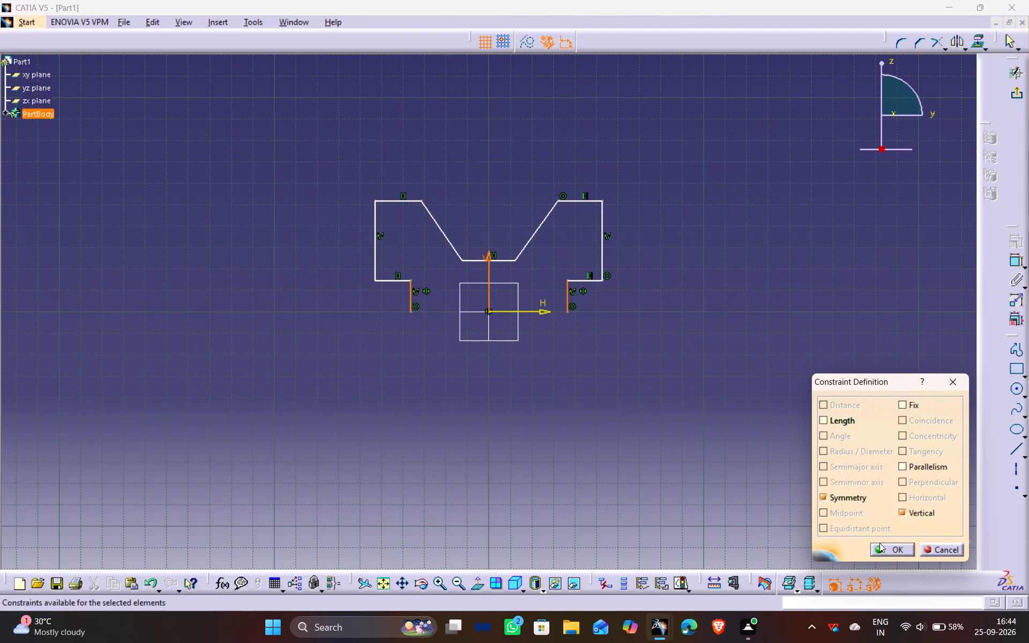
left_click(879, 543)
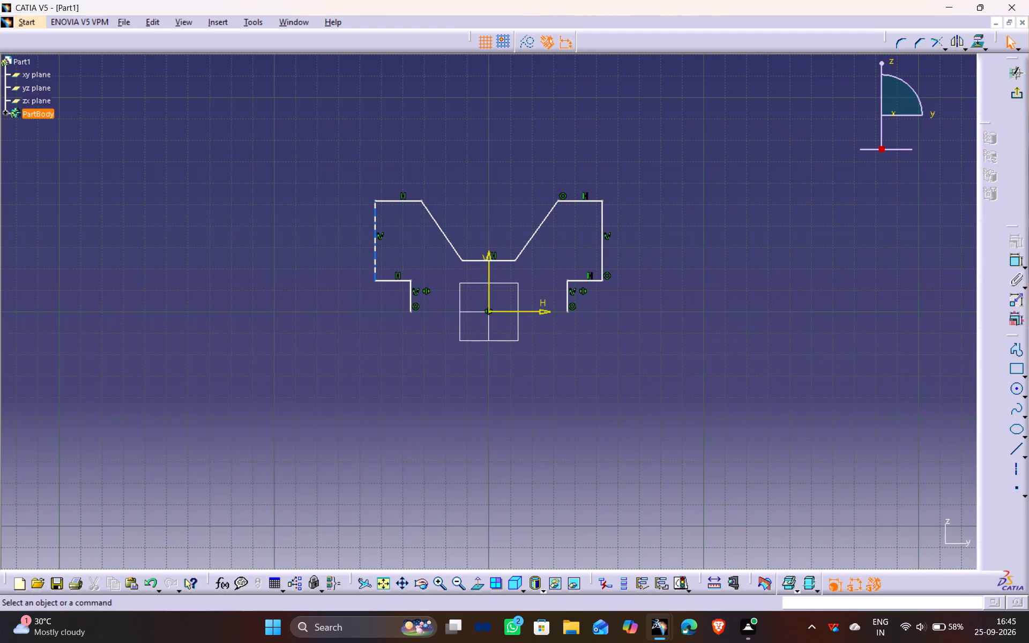
Constrain the two outer vertical sides of the profile to be symmetric about the V axis.
left_click(376, 256)
left_click(603, 256, "ctrl")
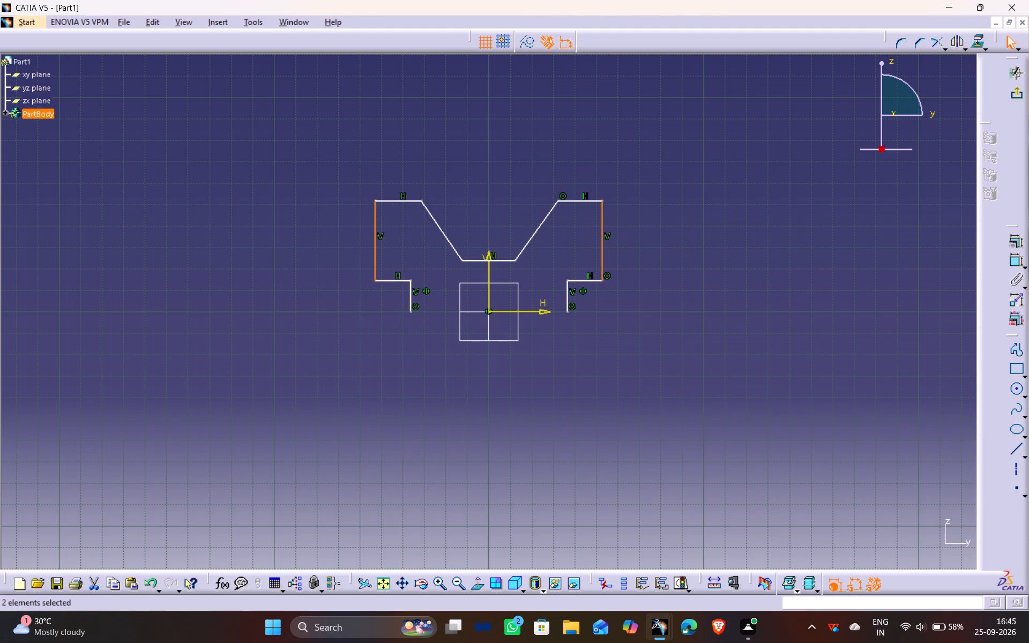
left_click(491, 273, "ctrl")
left_click(1019, 237)
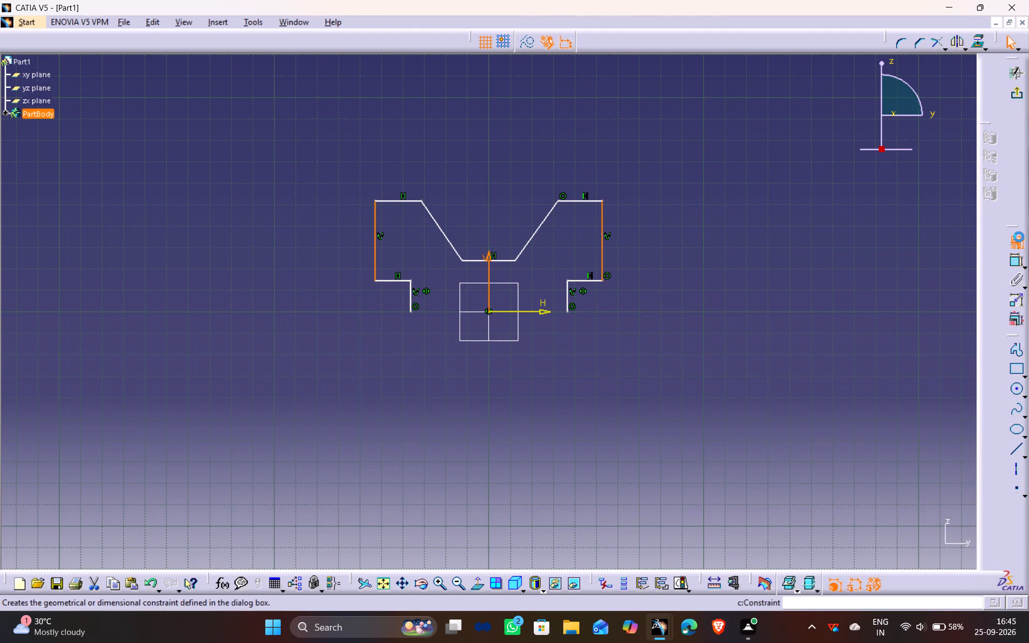
left_click(848, 498)
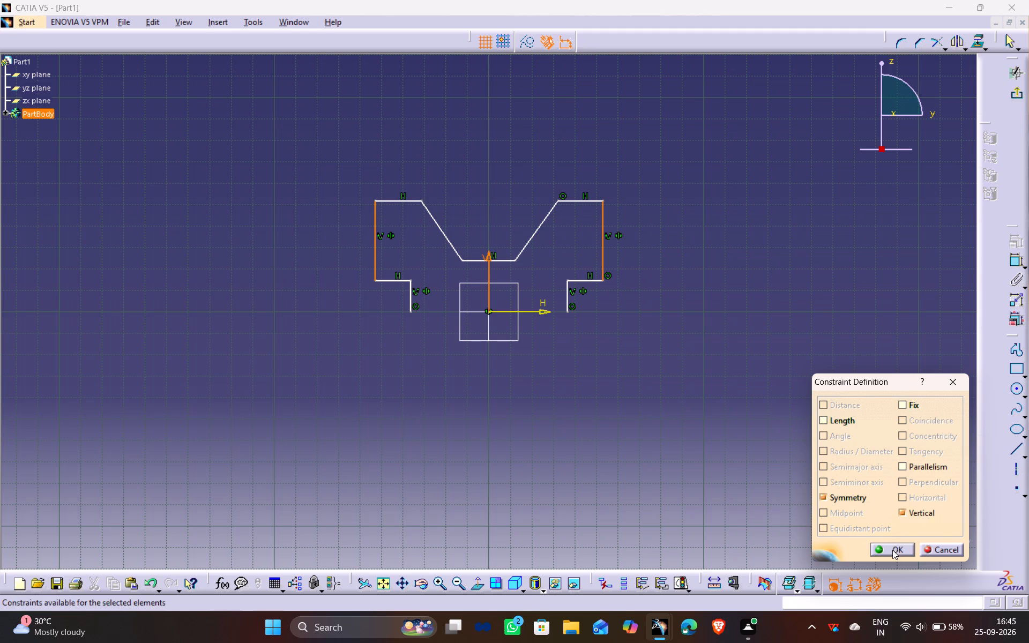
left_click(892, 550)
left_click(566, 334)
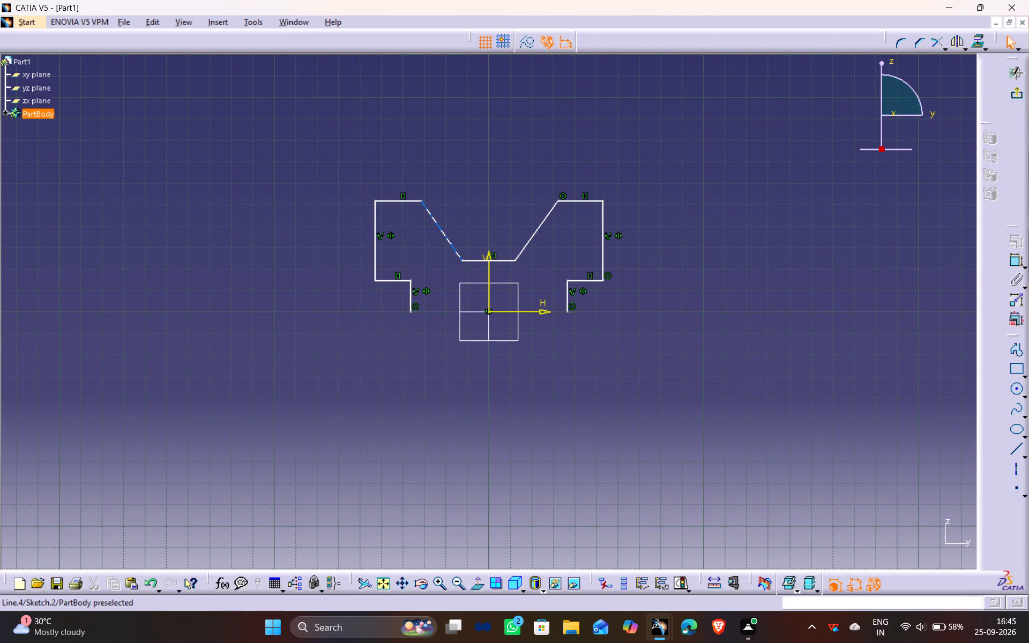
Constrain the two sloped notch lines to be symmetric about the V axis.
left_click(441, 232)
left_click(526, 248, "ctrl")
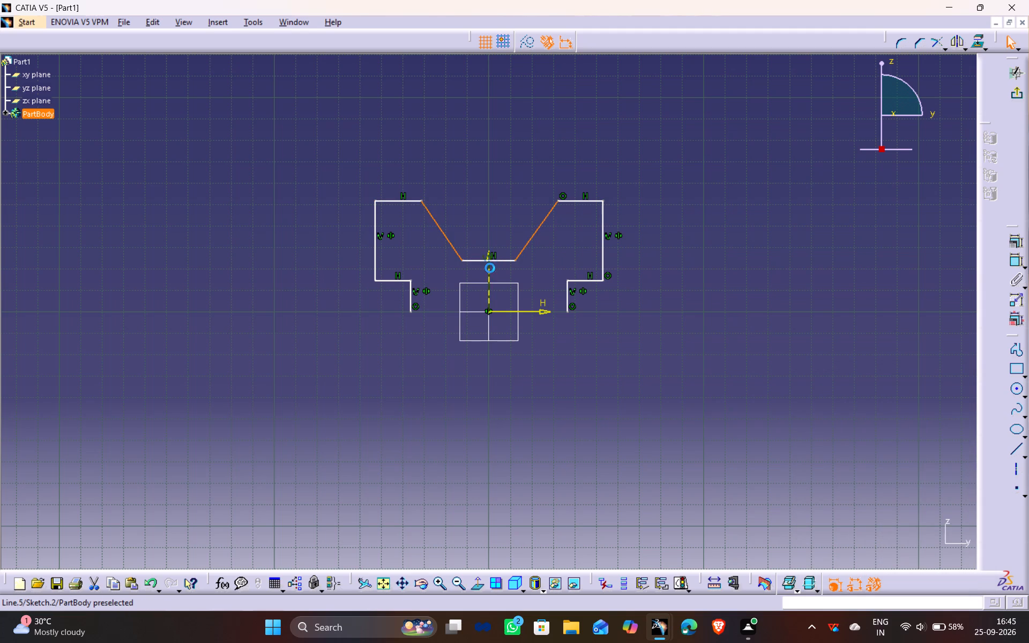
left_click(490, 268, "ctrl")
left_click(1010, 235)
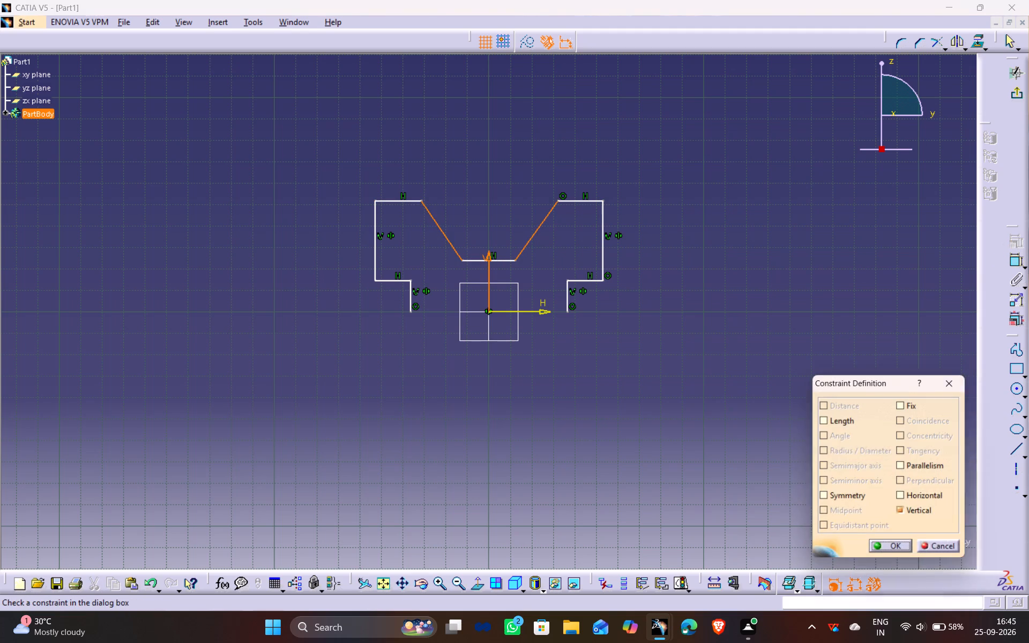
left_click(836, 497)
left_click(892, 550)
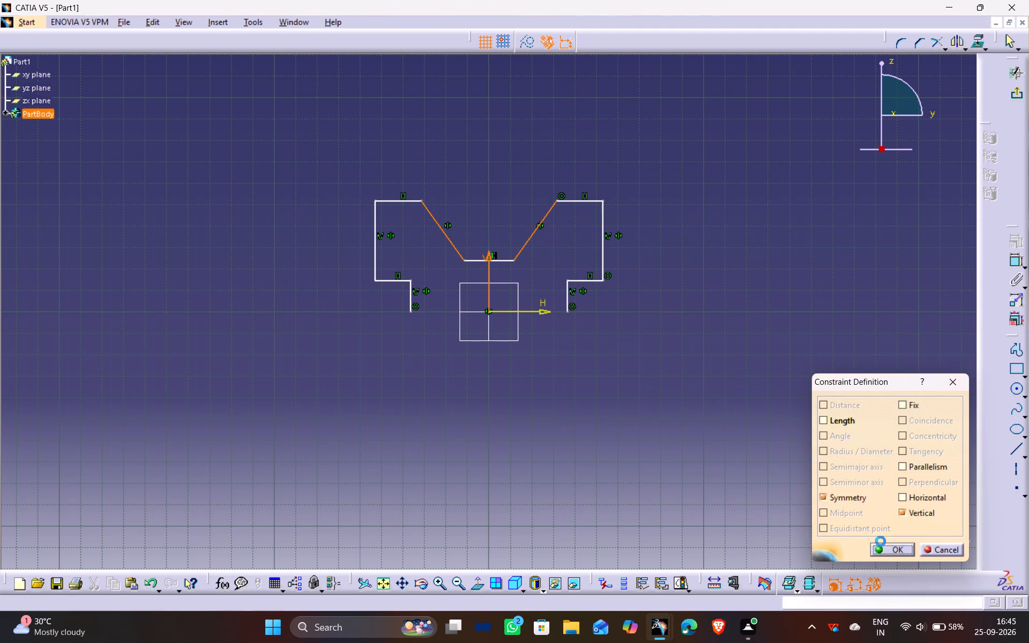
left_click_drag(733, 420, 728, 414)
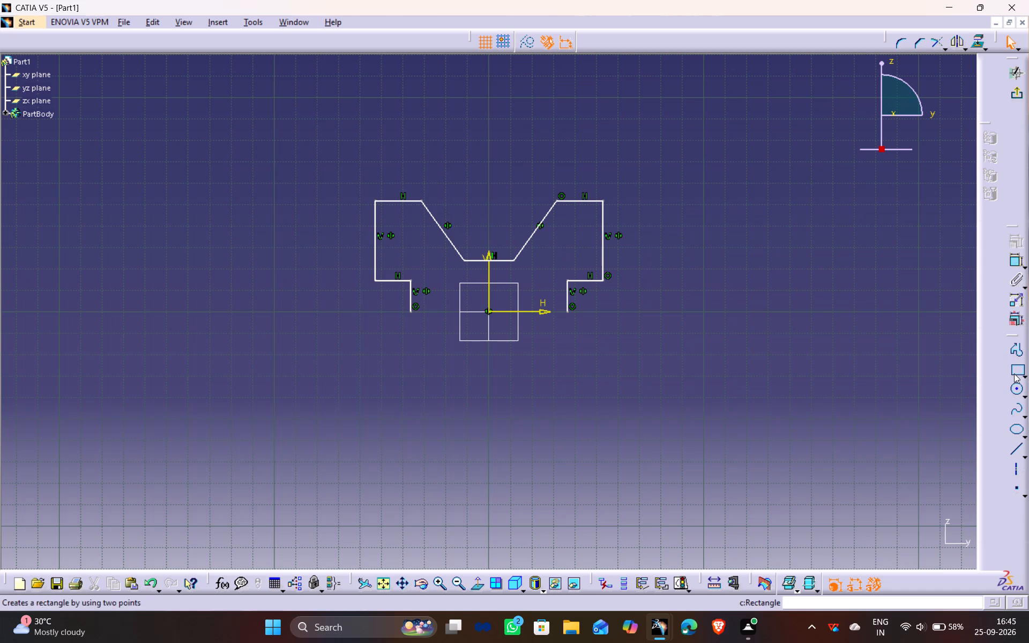
Dimension the height from the H axis to the profile's right top line and set it to 30 mm.
left_click(1016, 265)
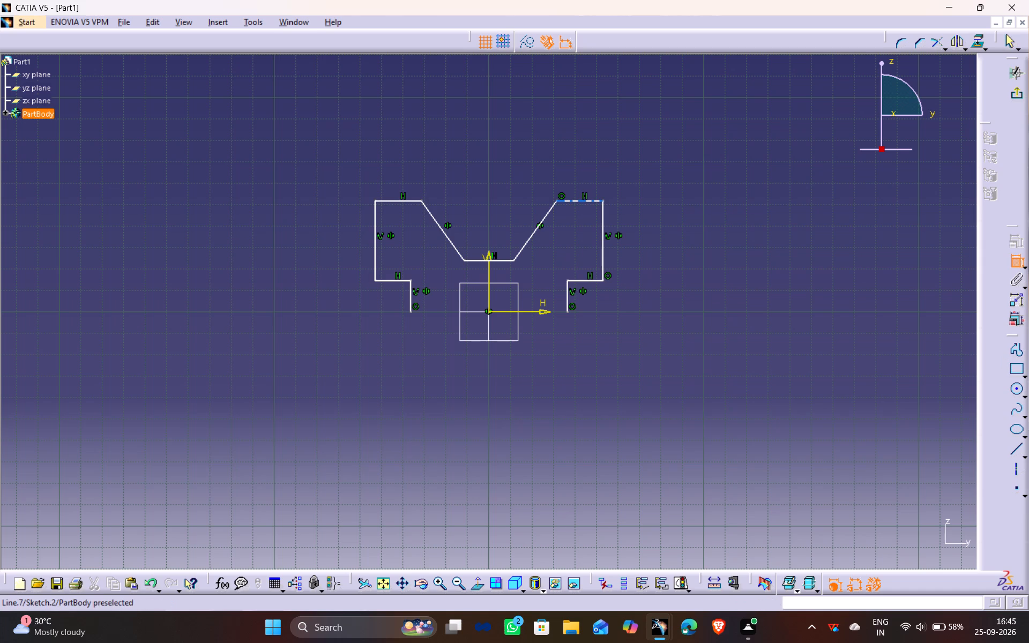
left_click(594, 204)
left_click(542, 311)
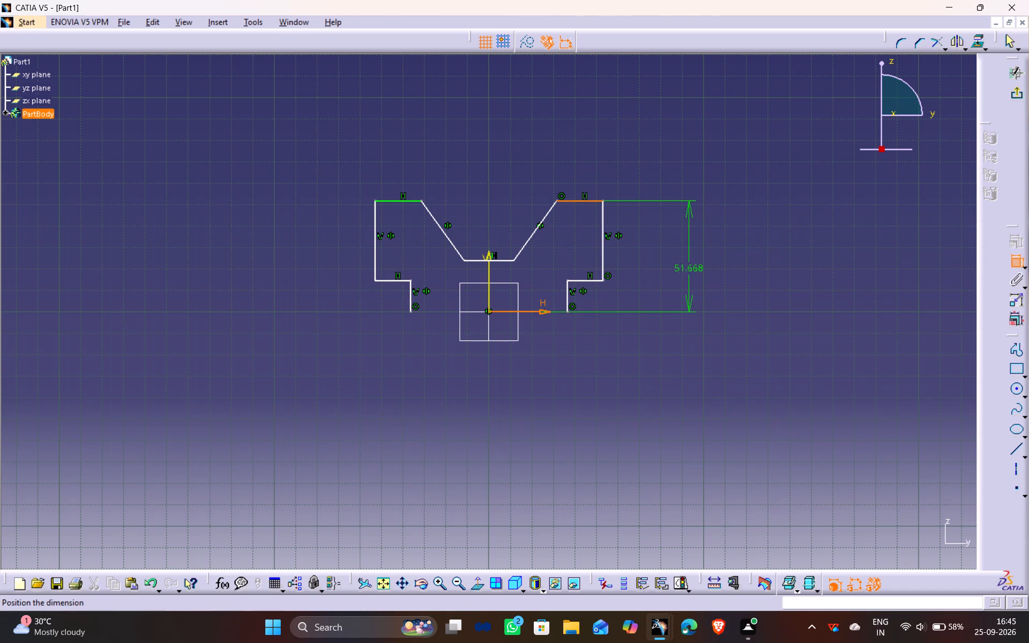
left_click(689, 289)
double_click(693, 288)
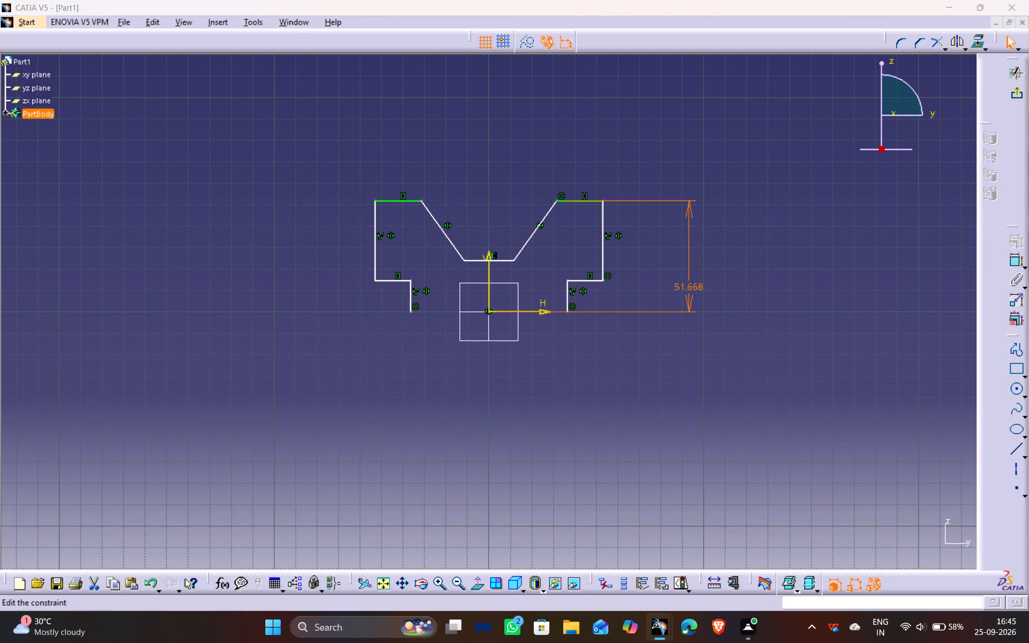
type("30")
key("Return")
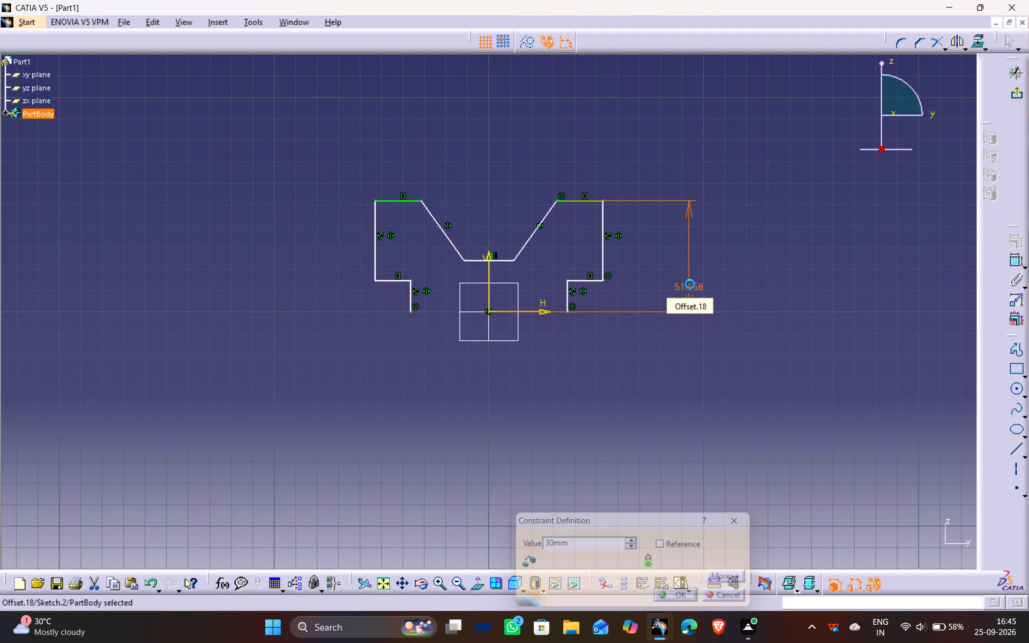
left_click(628, 195)
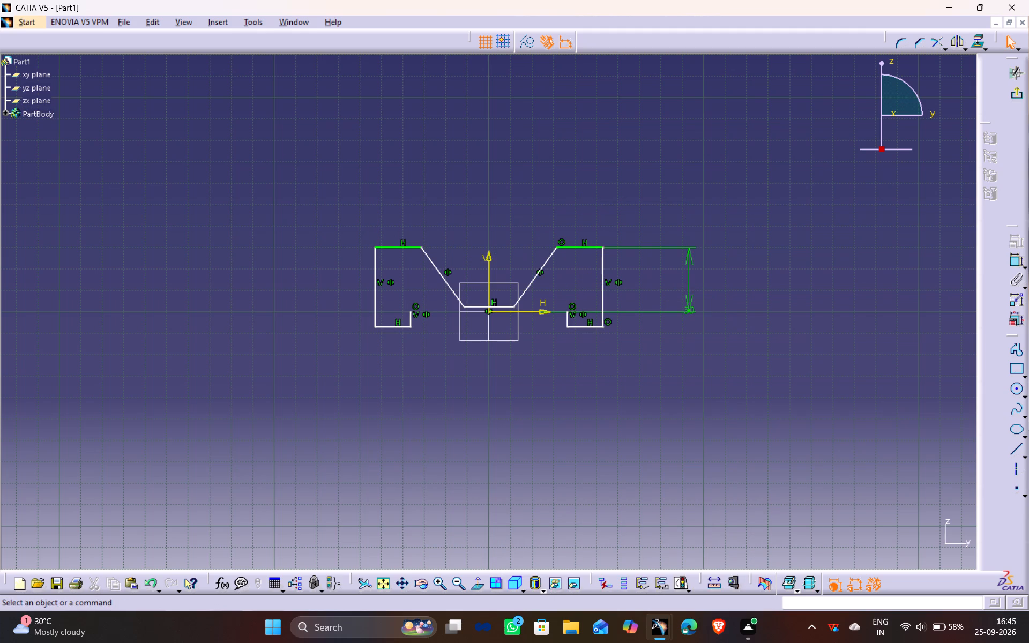
Move the right horizontal ledge above the H axis, about 20 mm below the profile's top line.
left_click_drag(586, 328, 587, 297)
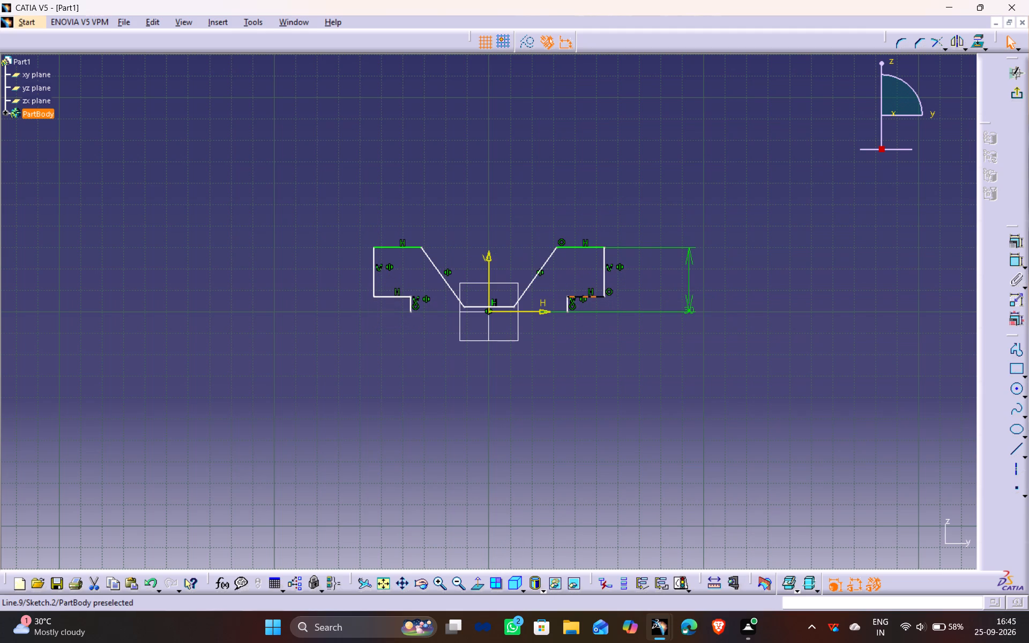
left_click_drag(587, 297, 587, 291)
middle_click_drag(542, 403, 542, 402, "ctrl")
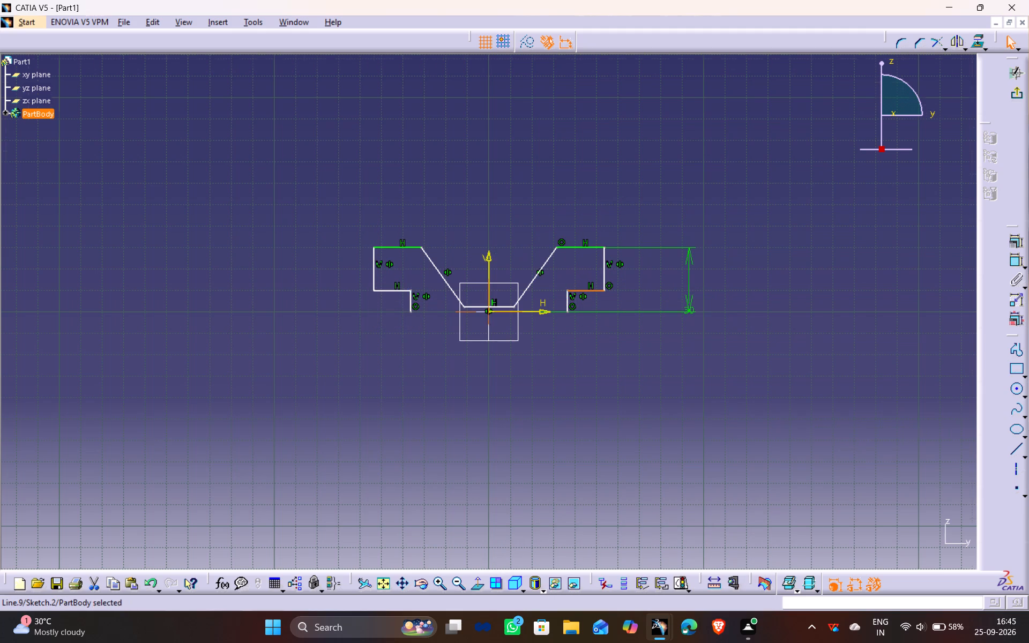
middle_click_drag(542, 402, 540, 377, "ctrl")
middle_click_drag(577, 373, 570, 349)
left_click(566, 345)
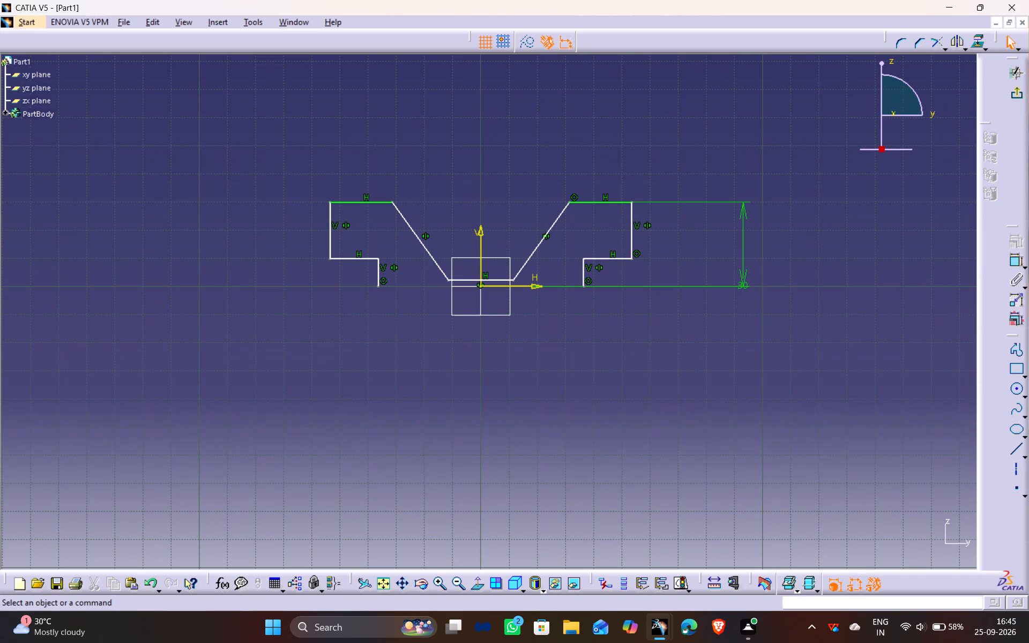
Dimension the overall width between the two outer vertical sides and set it to 60 mm.
left_click(1014, 260)
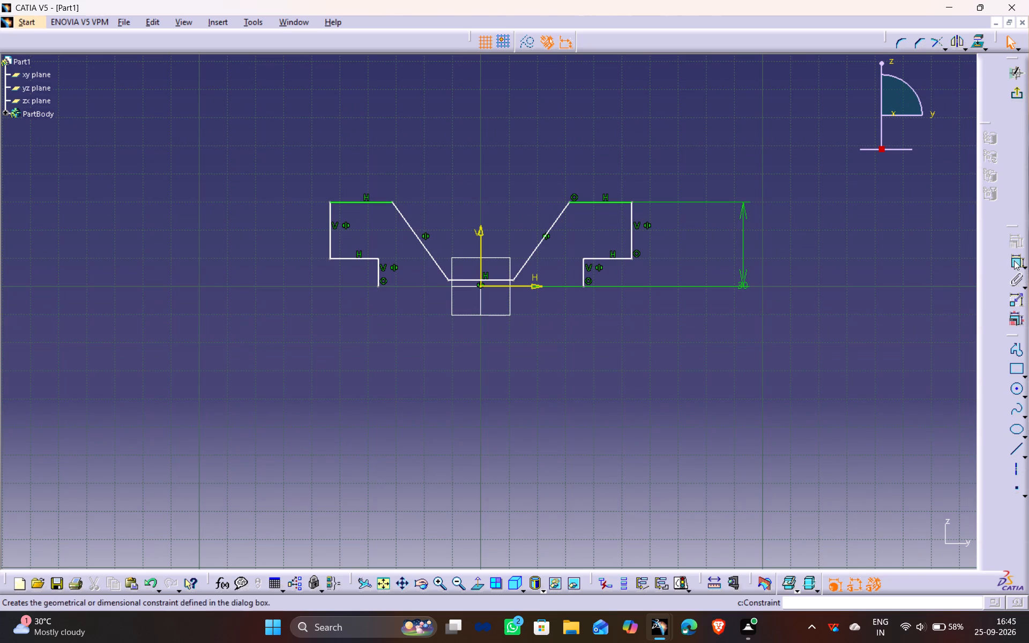
left_click(632, 236)
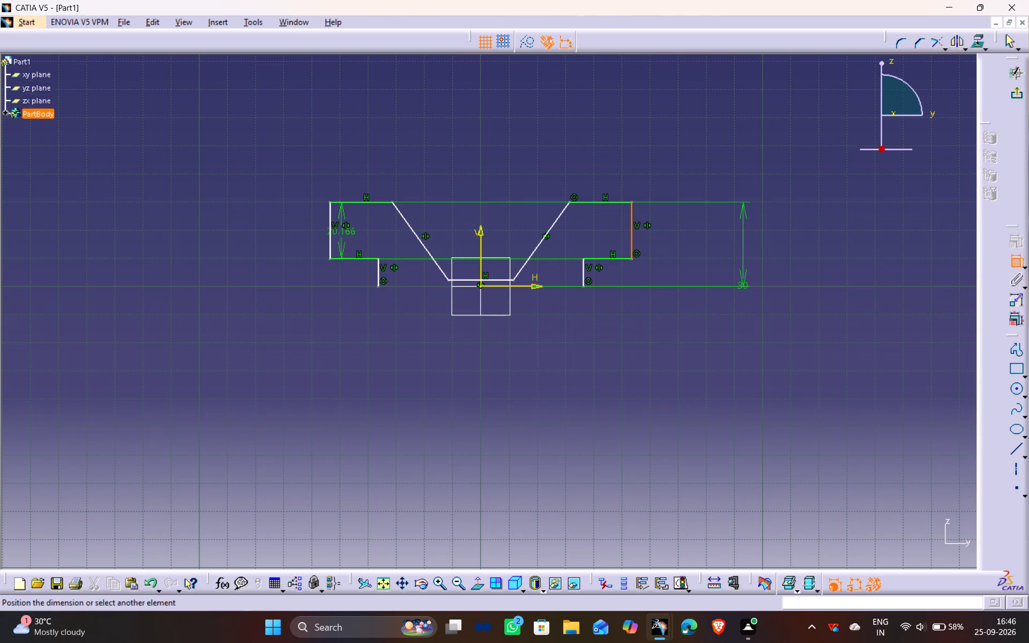
left_click(331, 242)
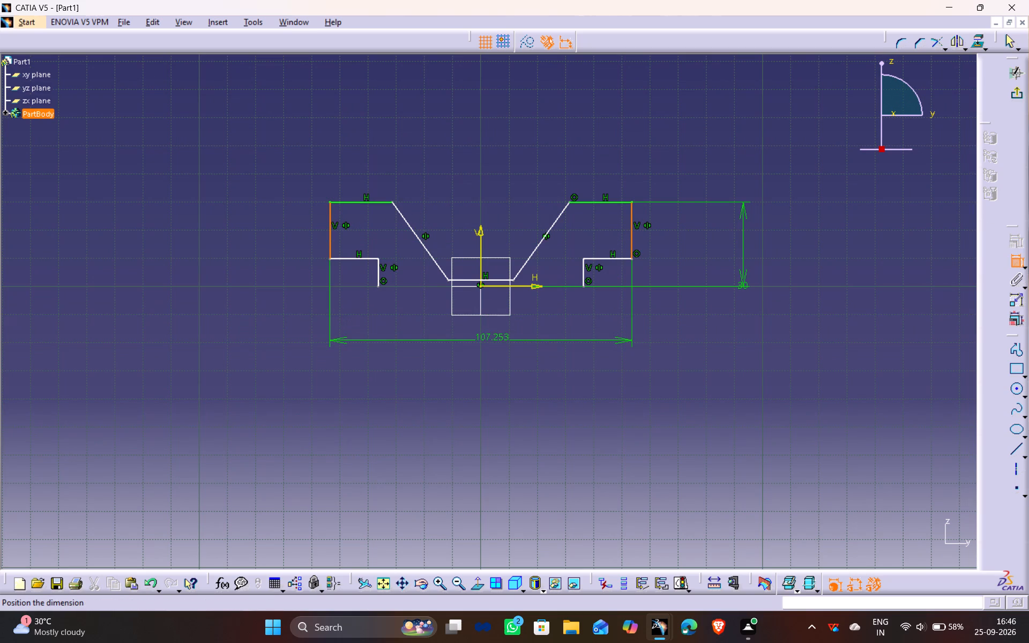
left_click(478, 340)
double_click(478, 337)
type("60")
key("Return")
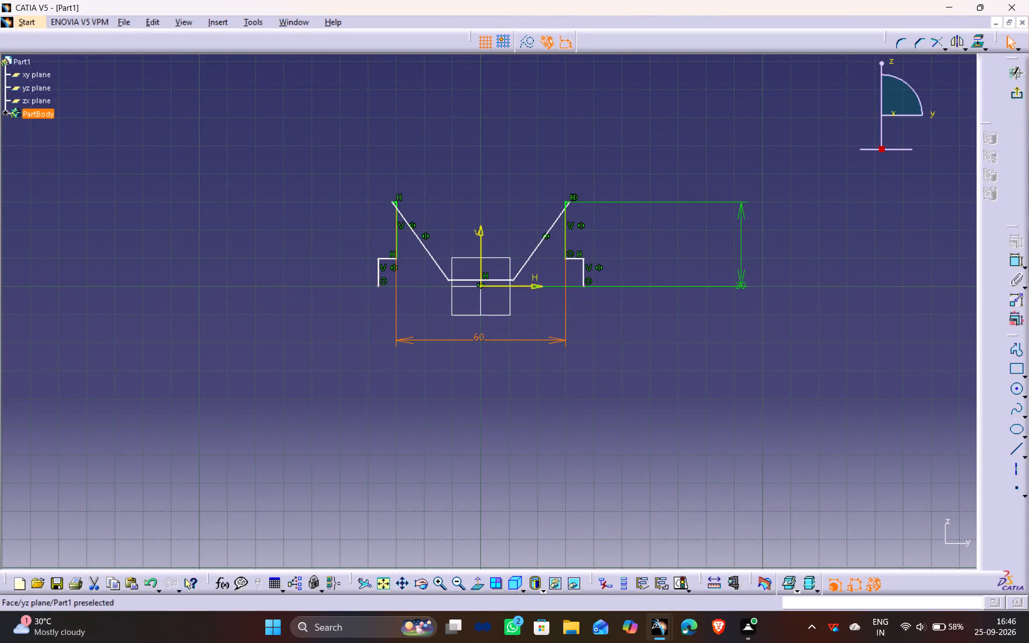
left_click(442, 316)
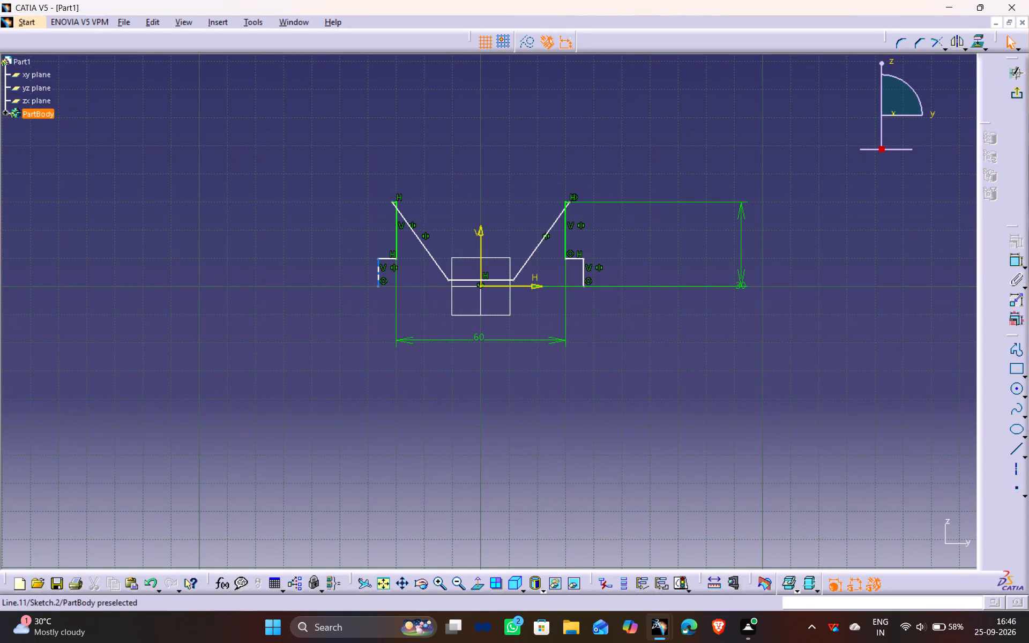
Move the left lower leg toward the V axis so that both legs lie inside the outer vertical sides.
left_click_drag(376, 278, 412, 272)
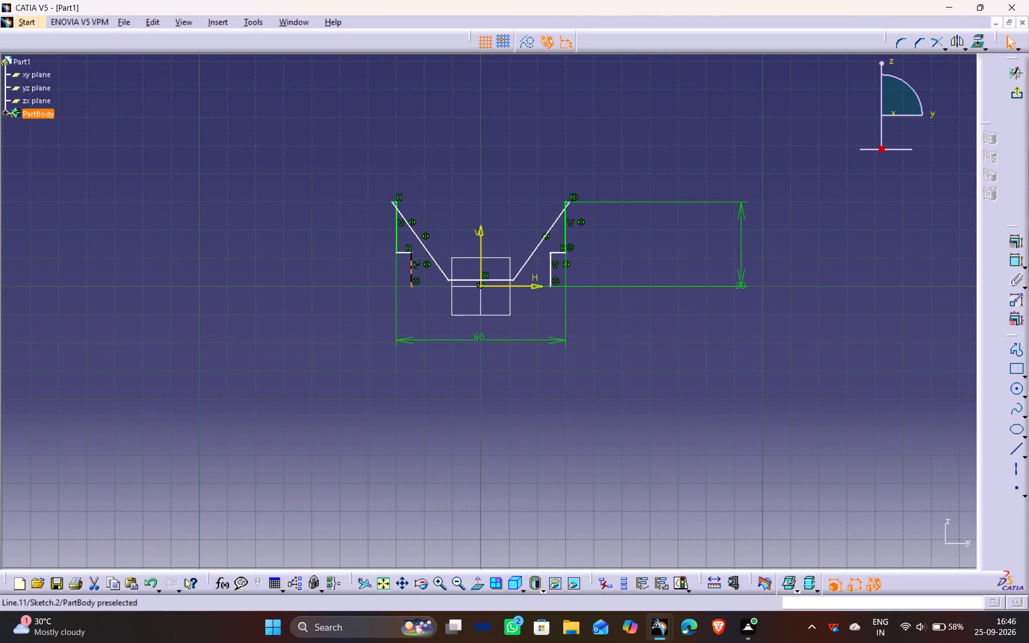
left_click_drag(412, 272, 413, 272)
Narrow the notch so its slopes start inside the outer sides, and raise its base well above the H axis.
left_click_drag(409, 222, 416, 223)
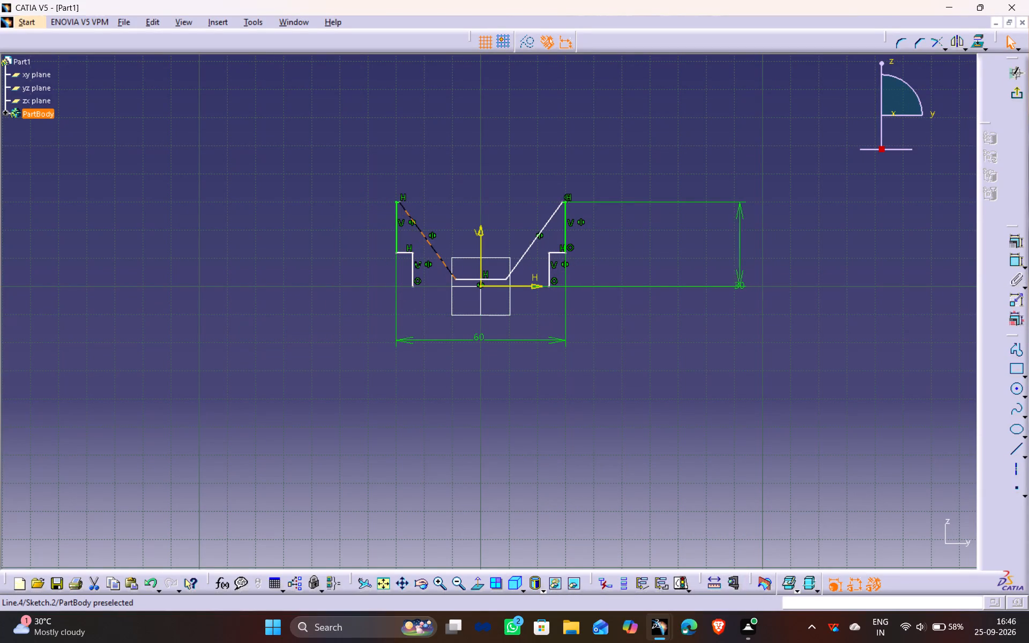
left_click_drag(416, 223, 430, 223)
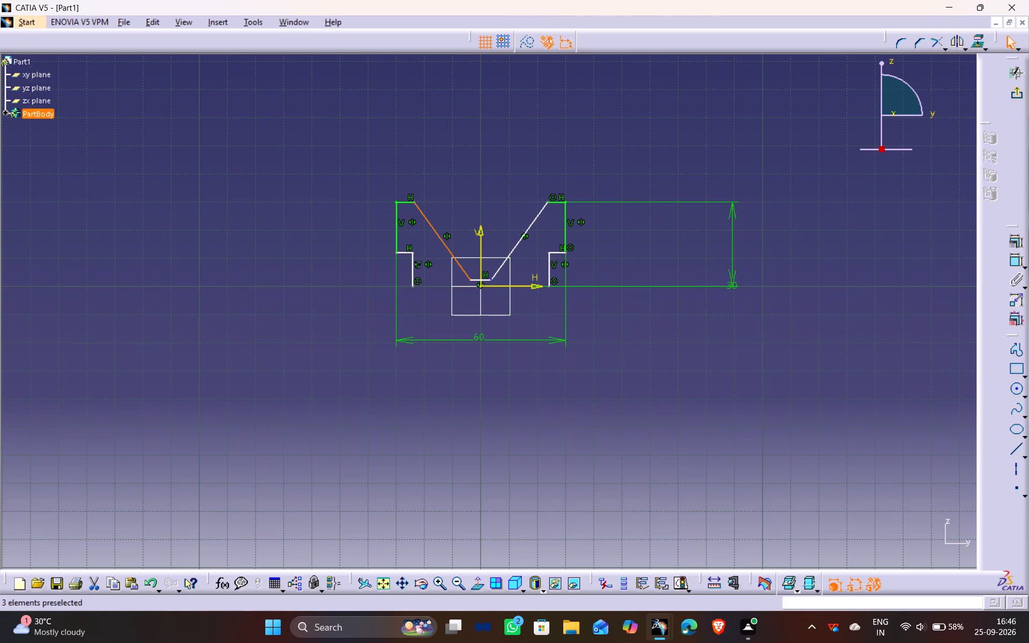
left_click_drag(491, 280, 496, 246)
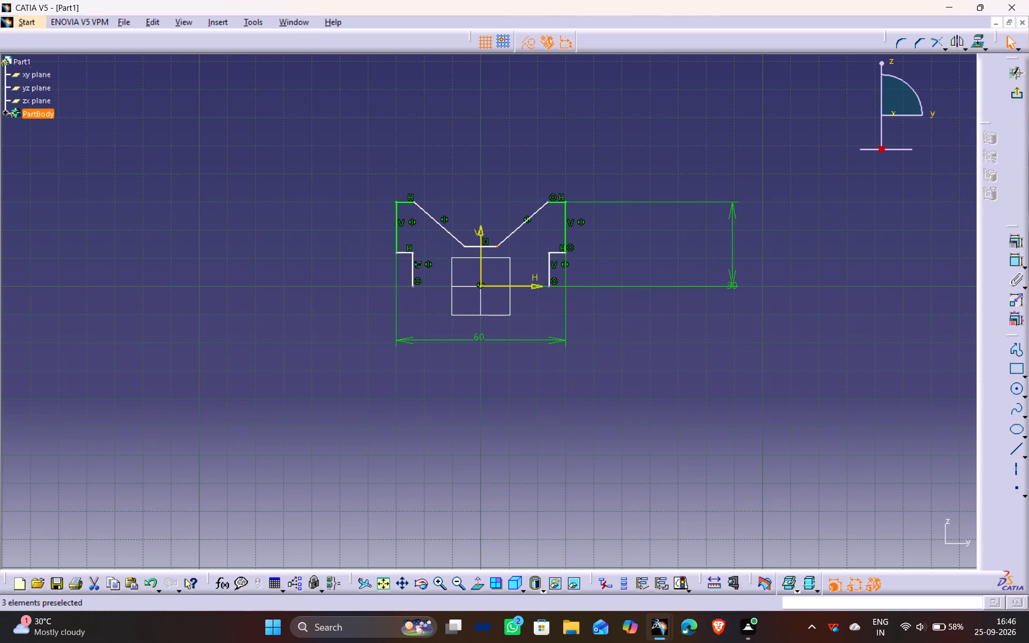
left_click(665, 331)
Reposition the 60 mm width dimension above the profile.
middle_click_drag(509, 392, 507, 332, "ctrl")
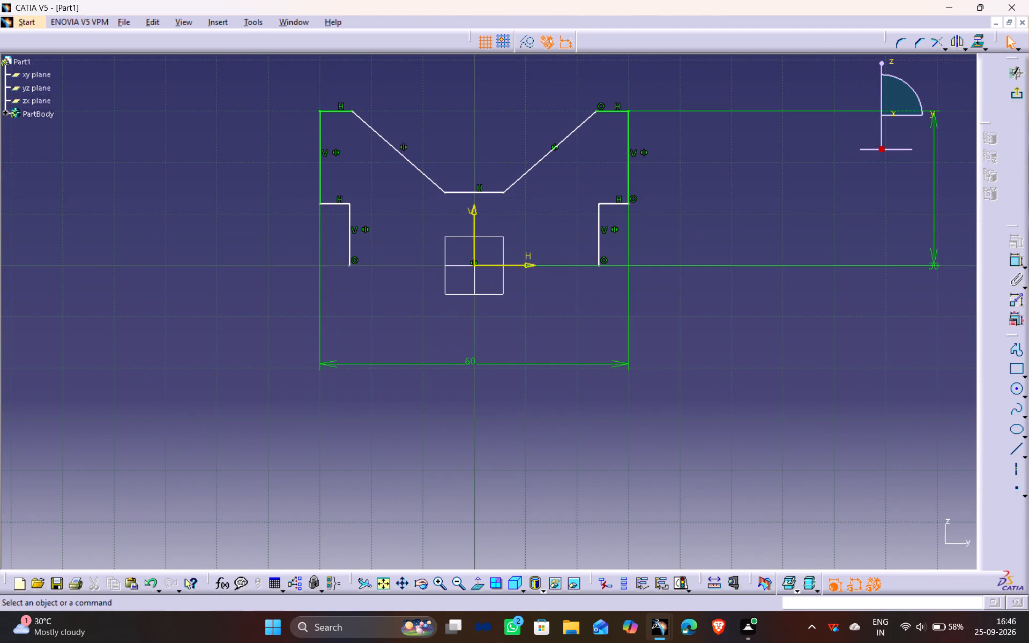
left_click_drag(472, 360, 474, 305)
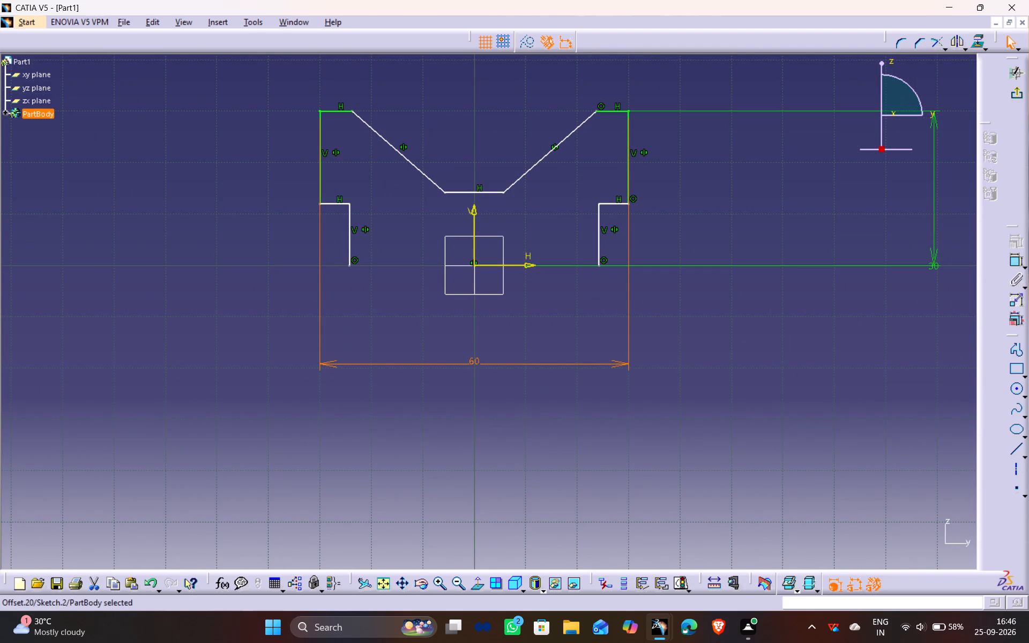
left_click_drag(629, 362, 640, 170)
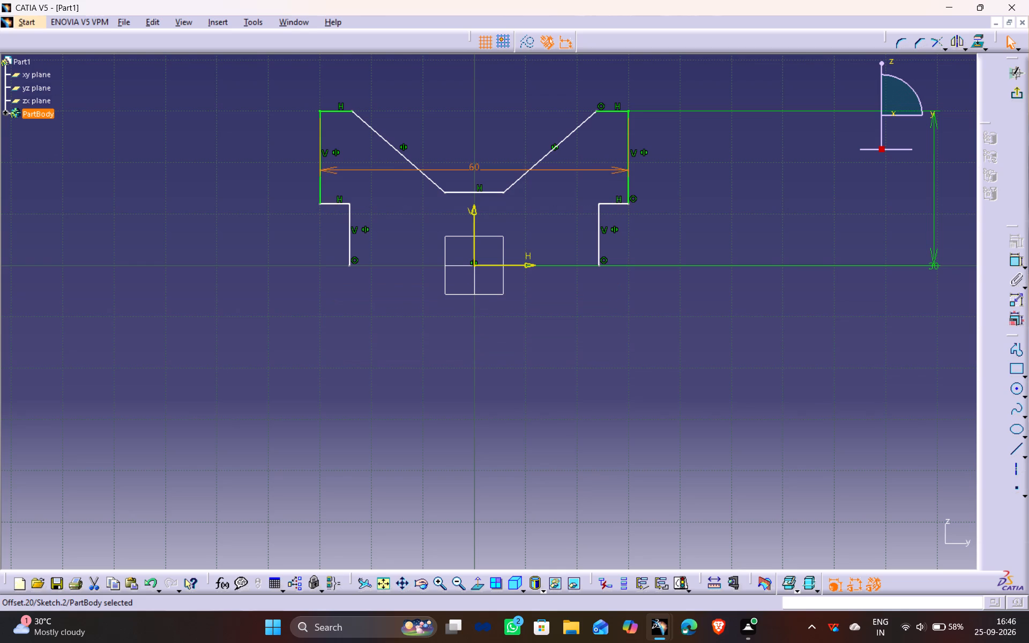
left_click_drag(640, 170, 640, 77)
Reposition the 30 mm height dimension close beside the profile's right outer side.
middle_click_drag(734, 172, 697, 186)
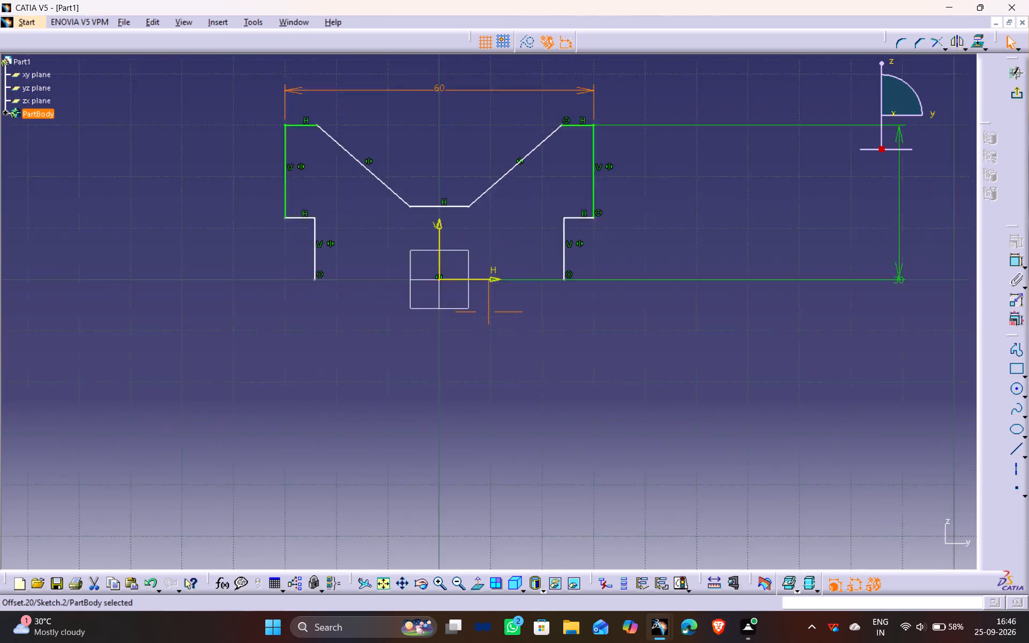
middle_click_drag(697, 186, 662, 195)
left_click_drag(858, 285, 628, 289)
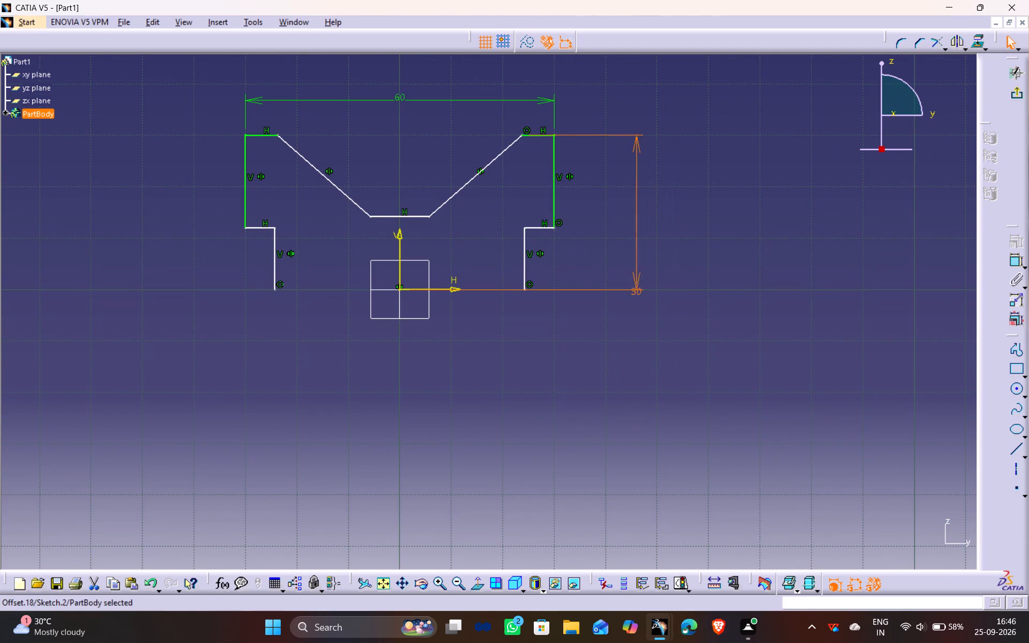
left_click_drag(628, 289, 578, 290)
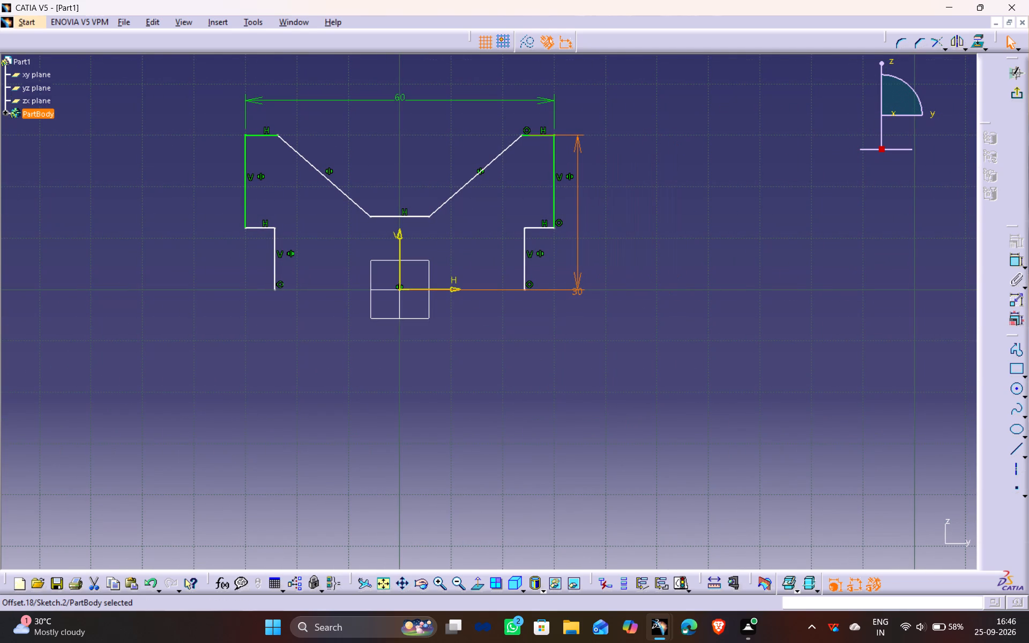
left_click_drag(578, 290, 583, 290)
middle_click_drag(561, 327, 568, 328)
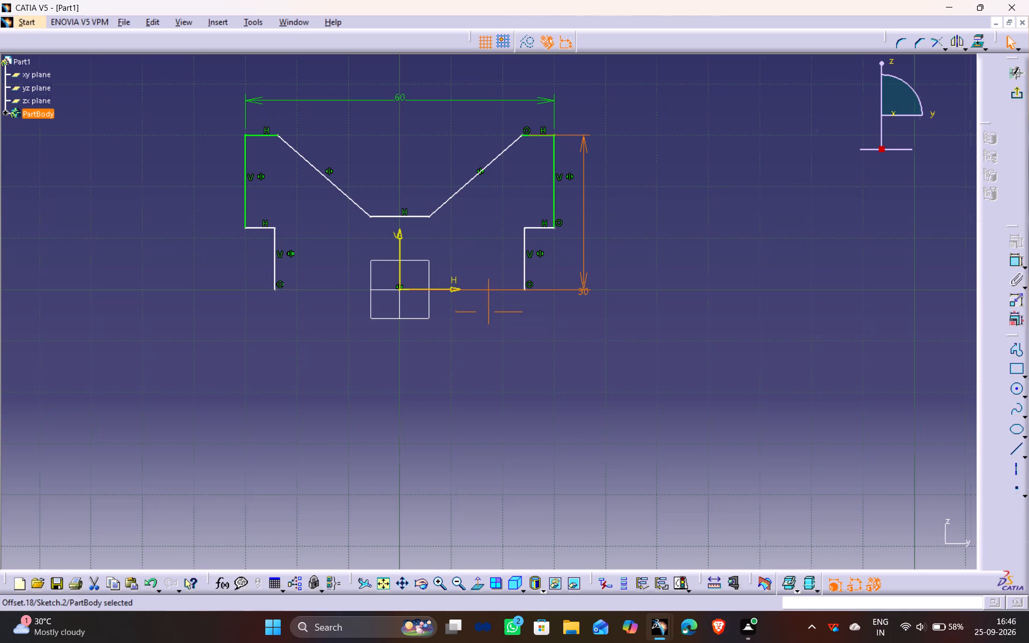
middle_click_drag(568, 328, 619, 351)
left_click(595, 390)
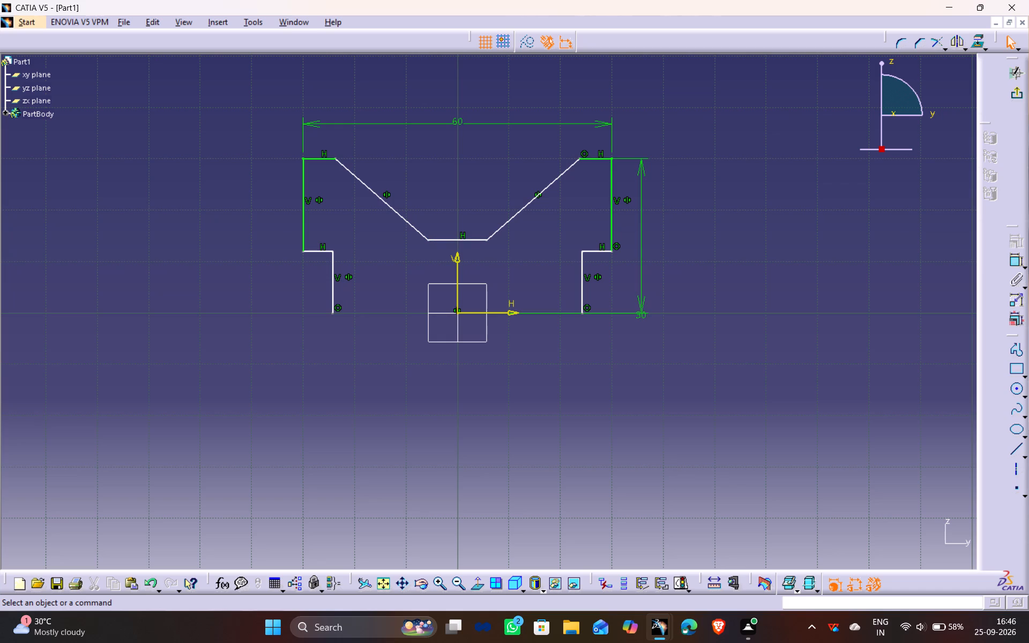
Dimension the notch depth between its base and the right top edge, and set it to 20 mm.
left_click(1016, 265)
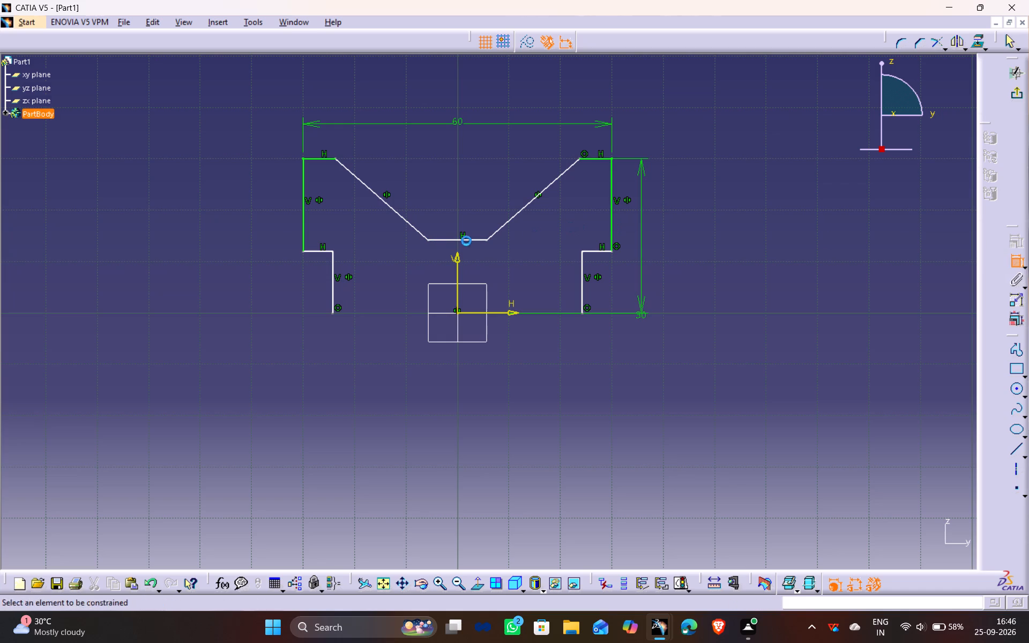
left_click(468, 243)
left_click(601, 157)
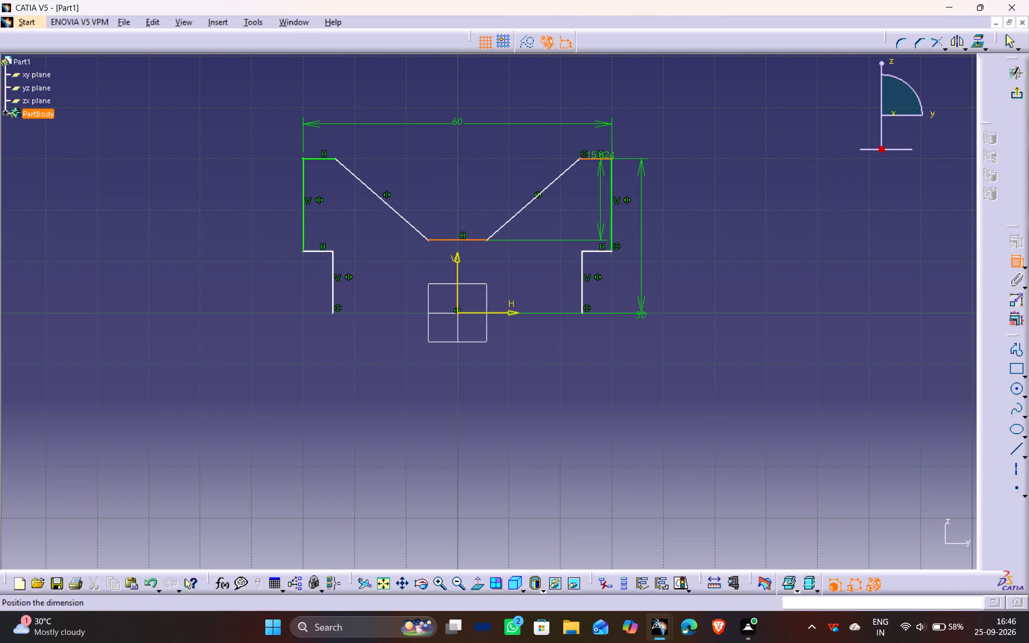
left_click(678, 198)
double_click(678, 193)
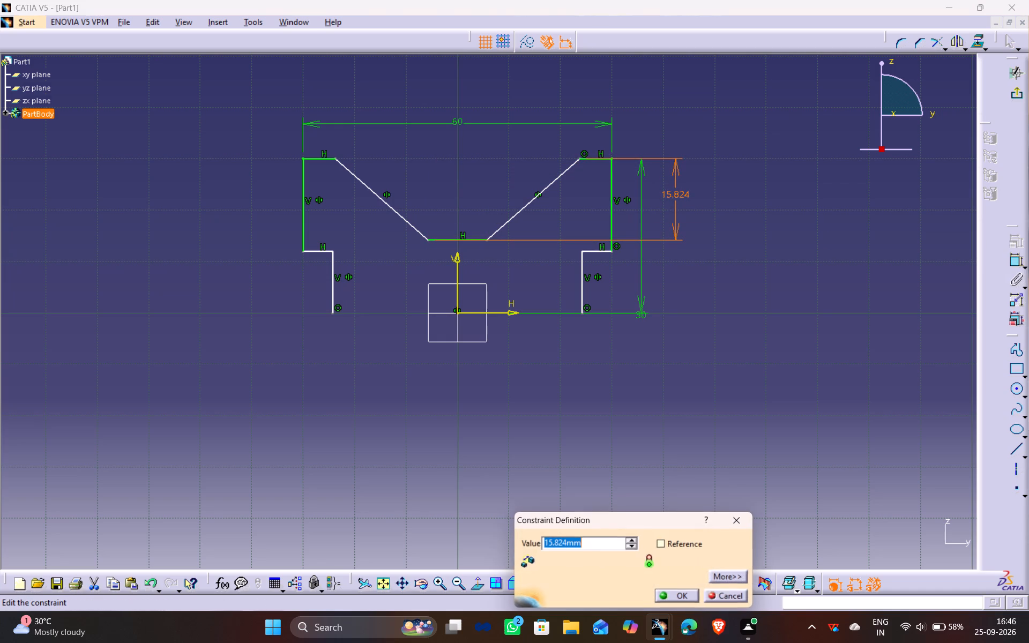
key("2")
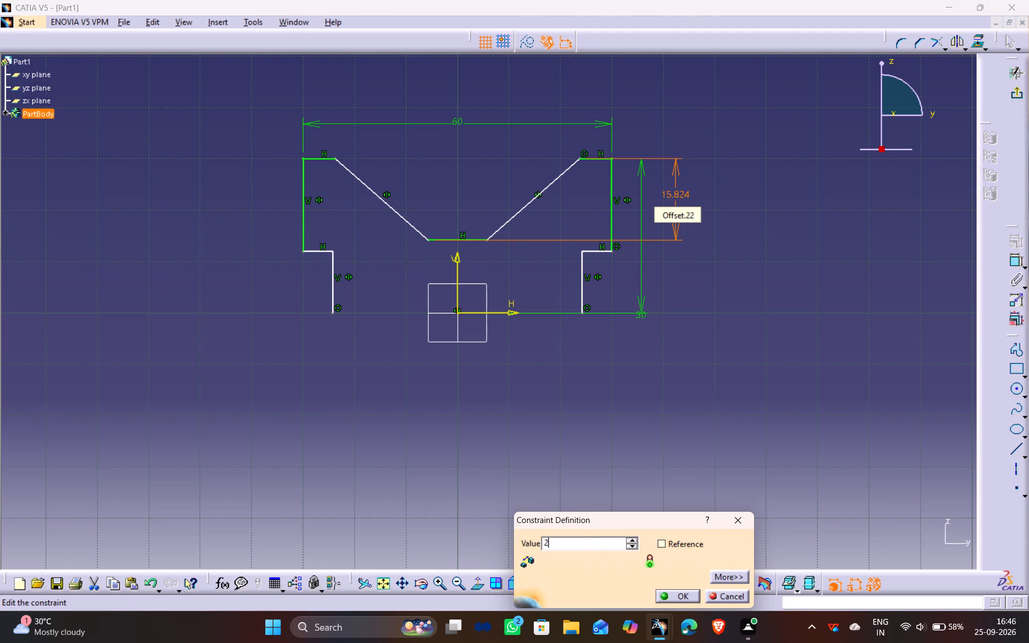
key("0")
key("Return")
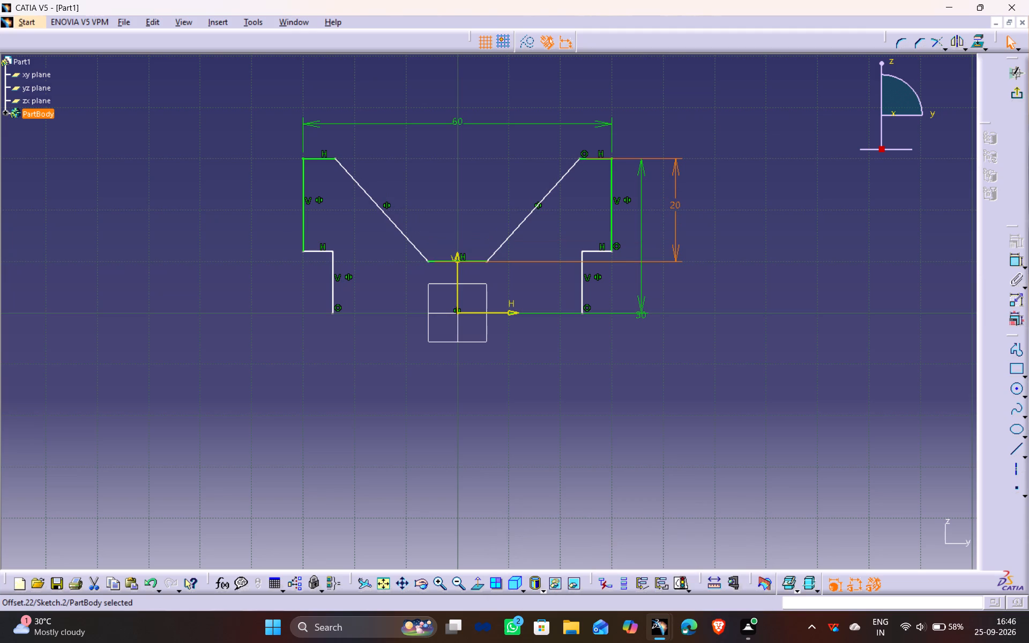
left_click(736, 246)
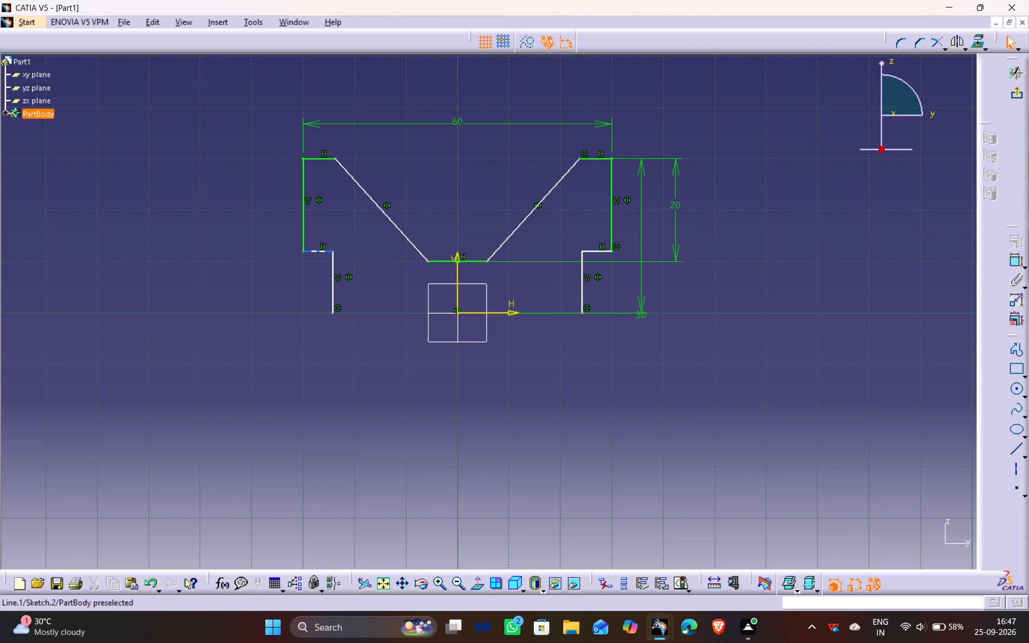
Dimension the vertical distance from the right top edge to the right lower shoulder edge, and set it to 24 mm.
left_click(1016, 263)
left_click(590, 252)
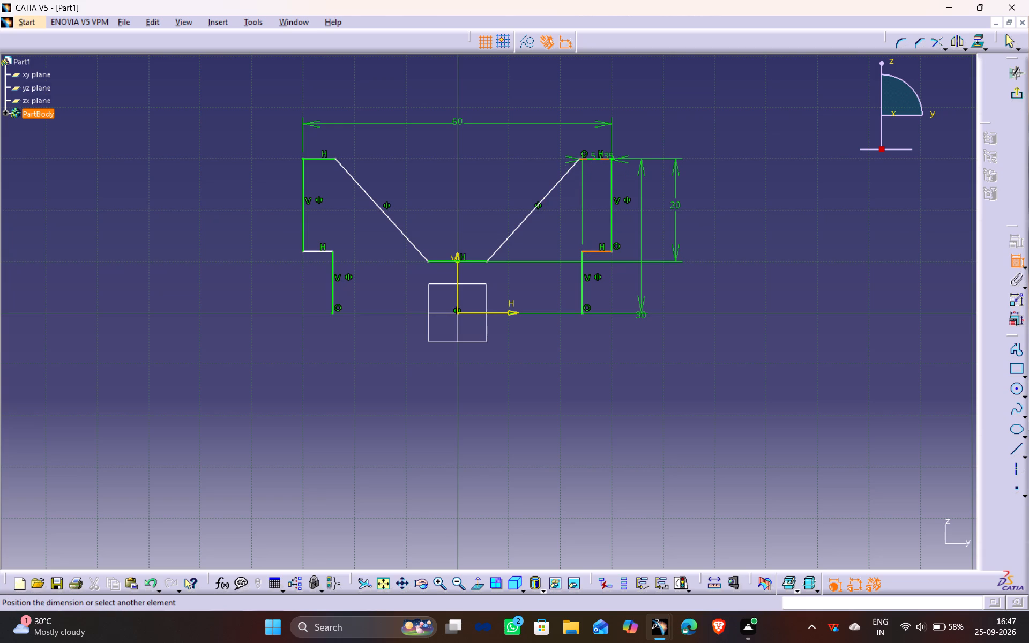
left_click(601, 158)
left_click(720, 202)
double_click(720, 197)
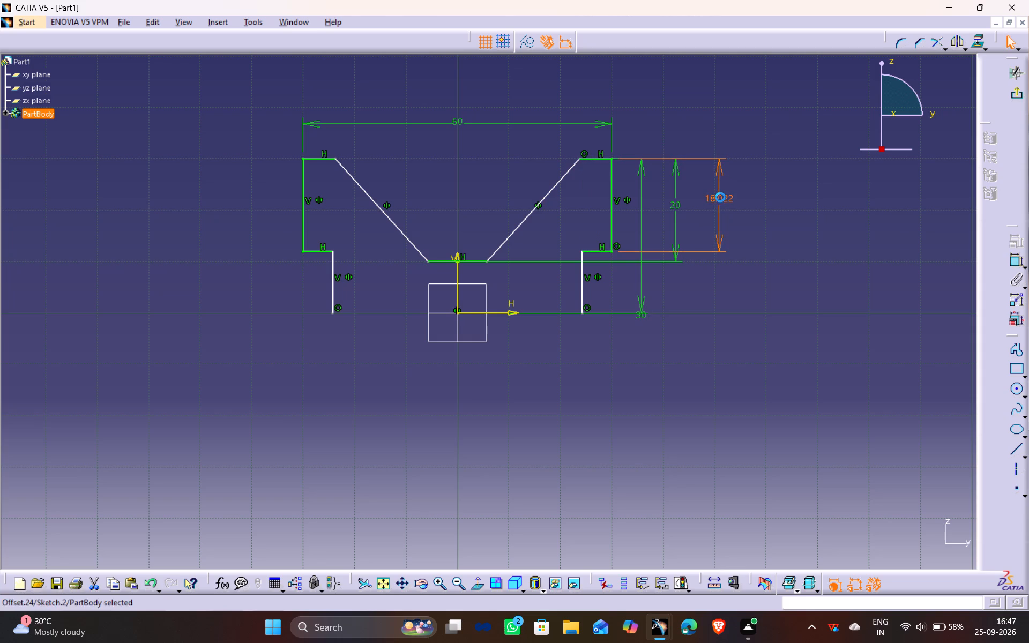
type("24")
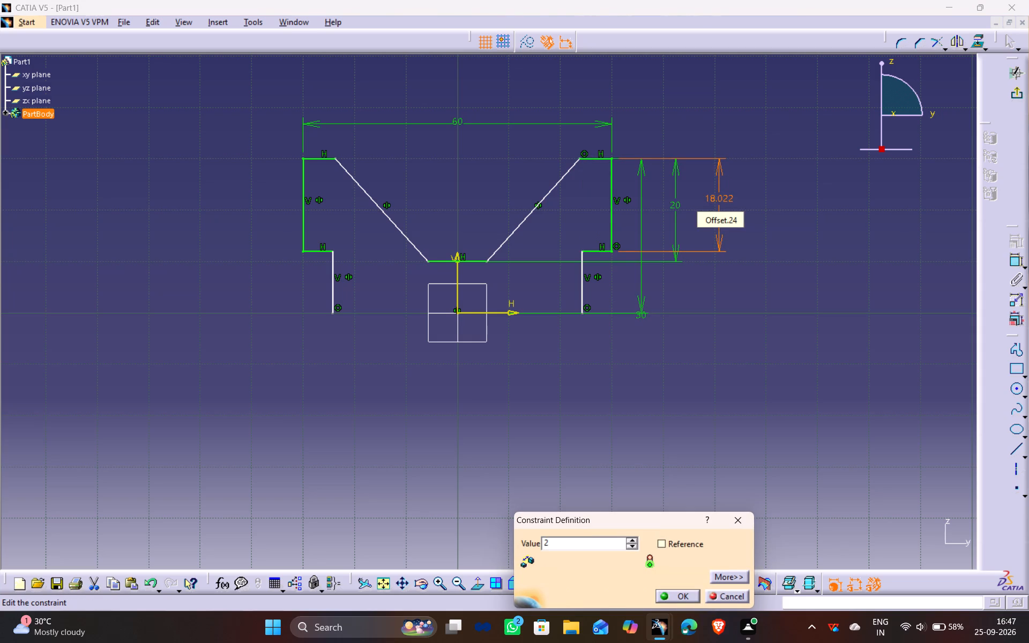
key("Return")
left_click(773, 259)
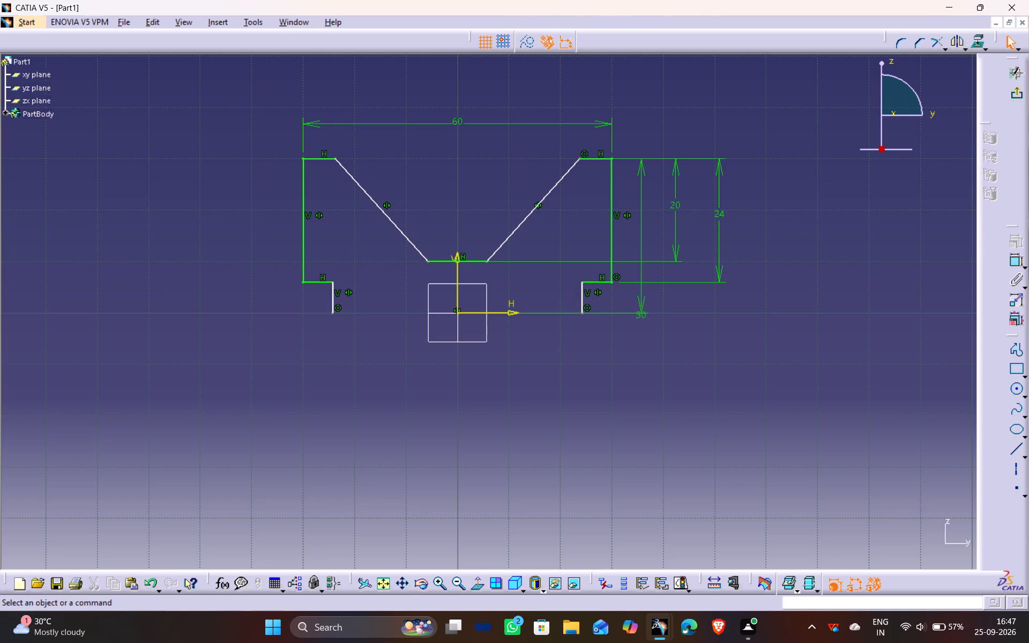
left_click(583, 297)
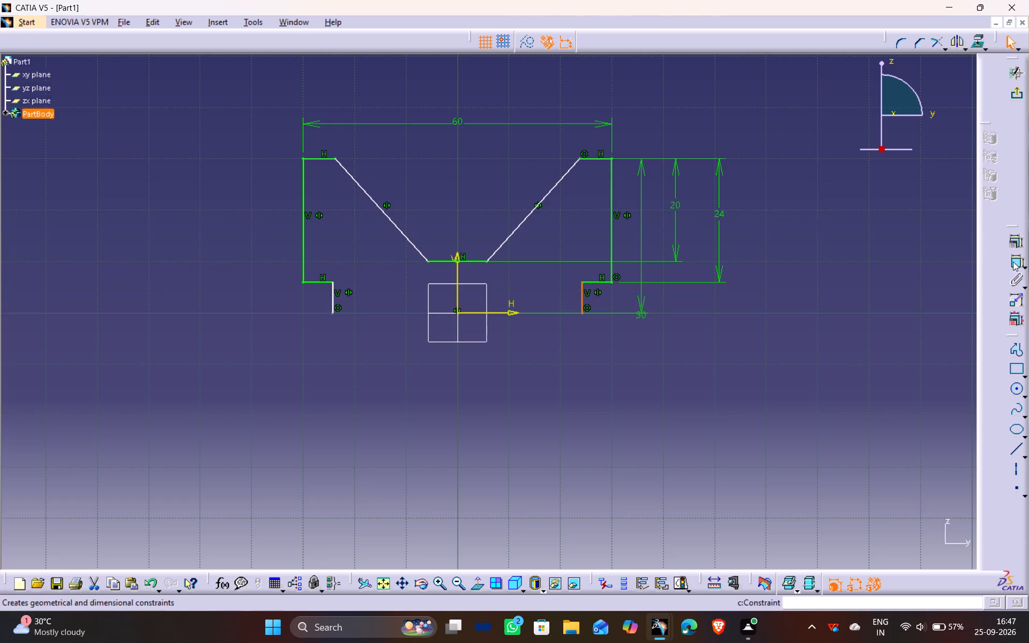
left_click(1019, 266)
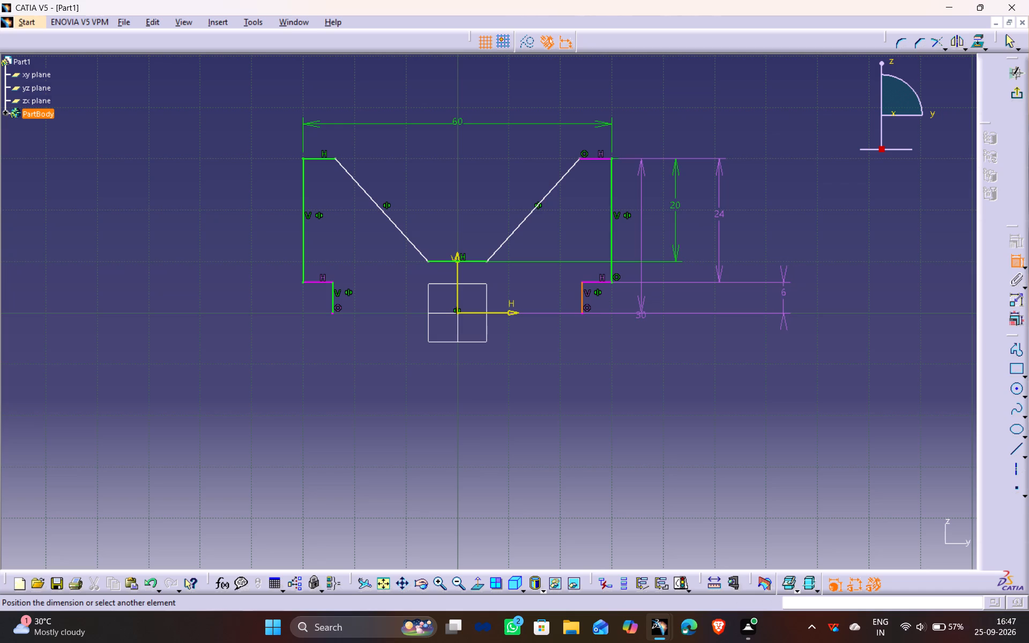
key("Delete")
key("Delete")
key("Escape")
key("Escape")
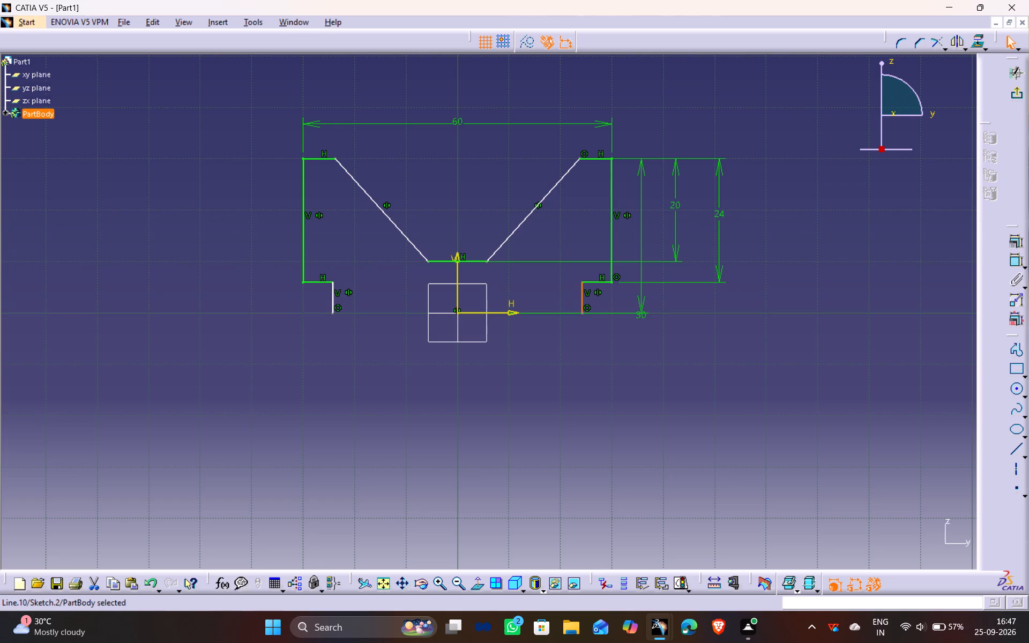
Dimension the length of the right top edge above the profile, and set it to 10 mm.
left_click(594, 157)
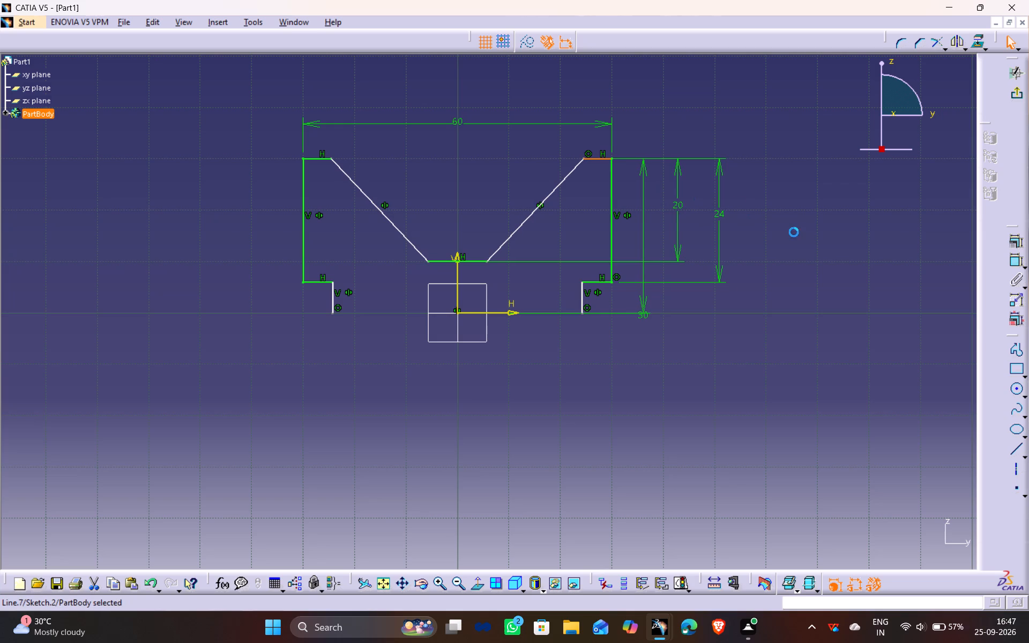
left_click(1018, 261)
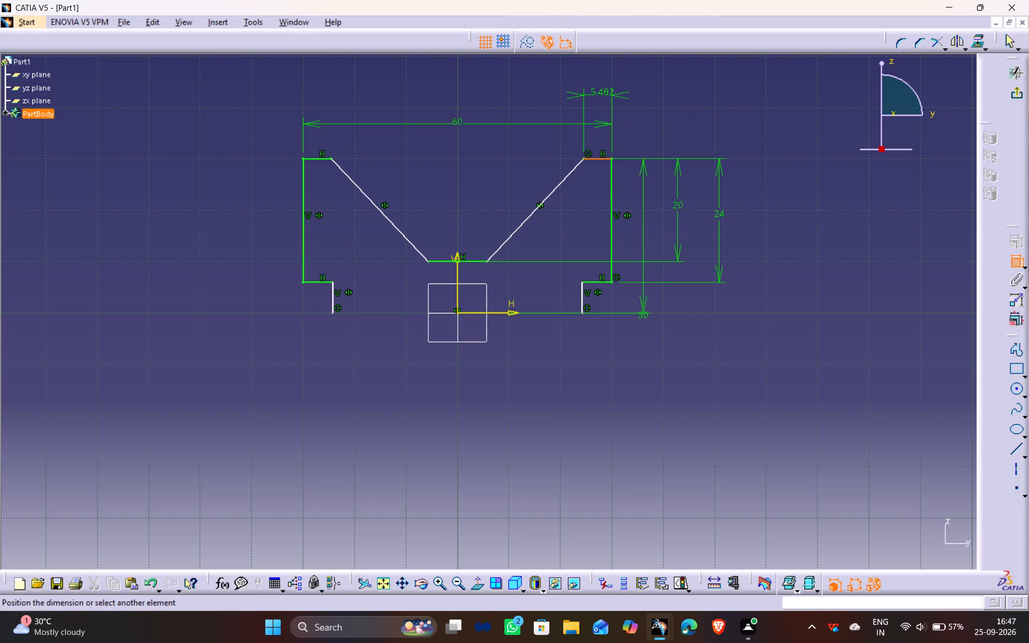
left_click(599, 93)
double_click(599, 90)
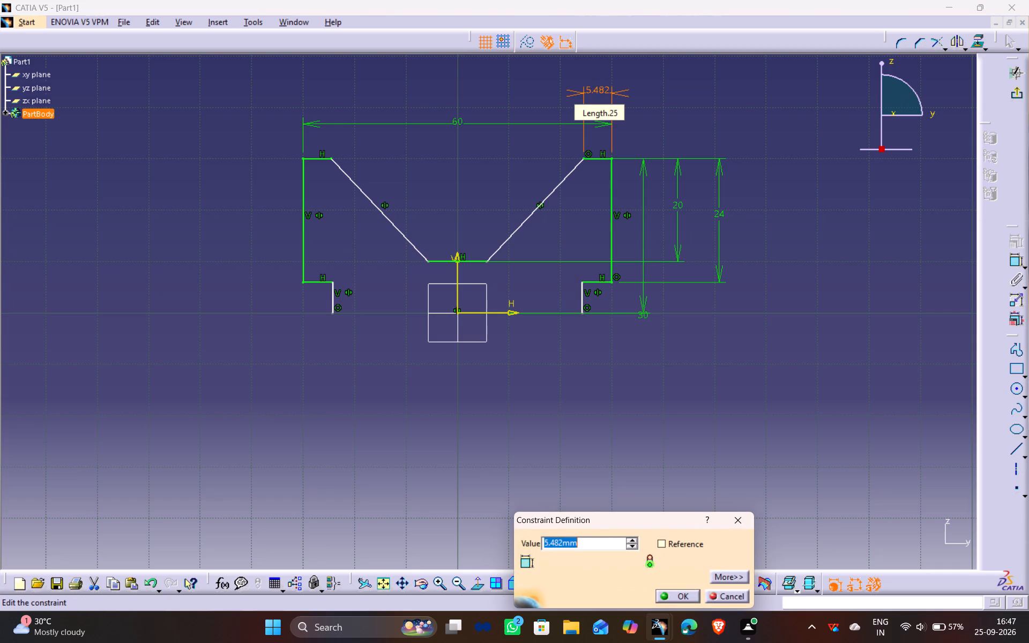
type("10")
key("Return")
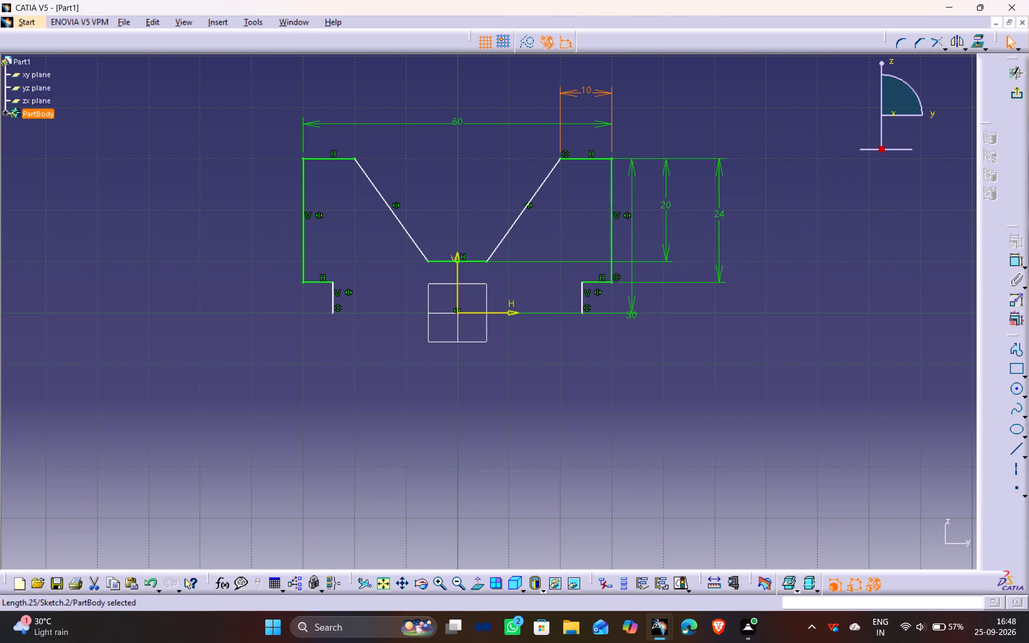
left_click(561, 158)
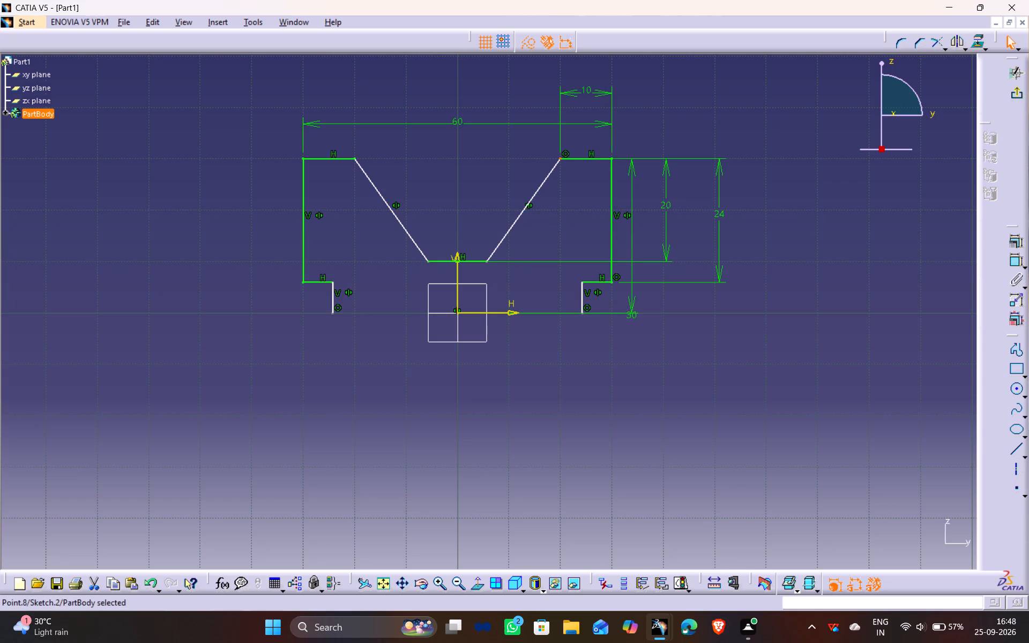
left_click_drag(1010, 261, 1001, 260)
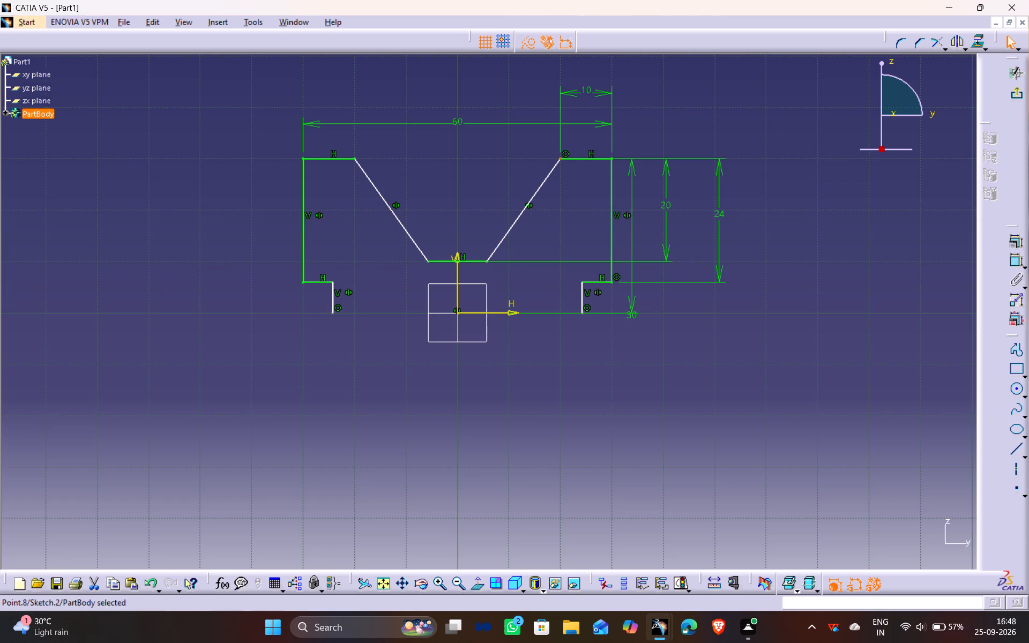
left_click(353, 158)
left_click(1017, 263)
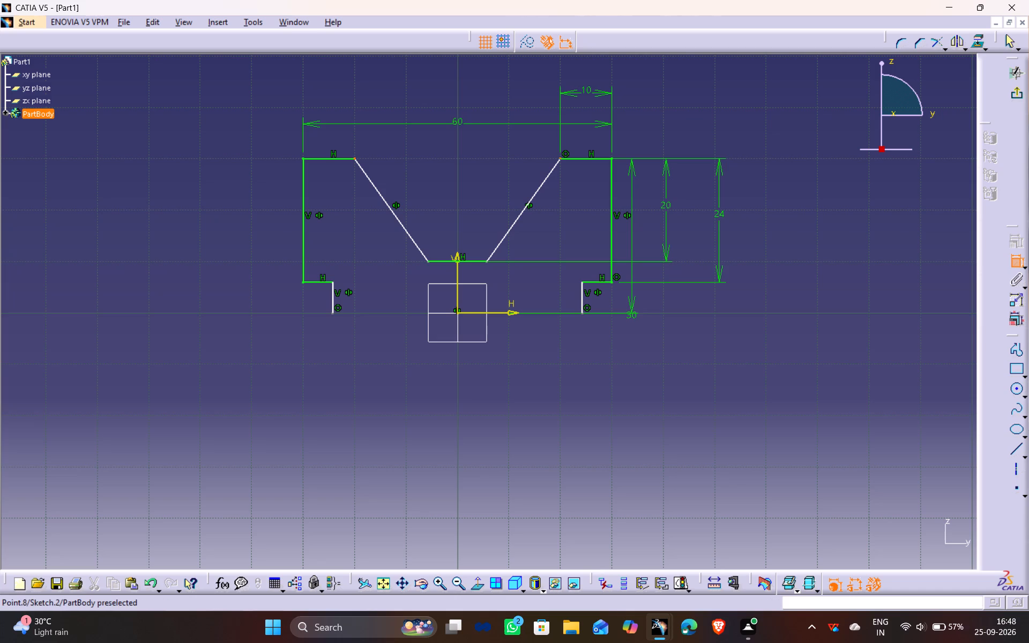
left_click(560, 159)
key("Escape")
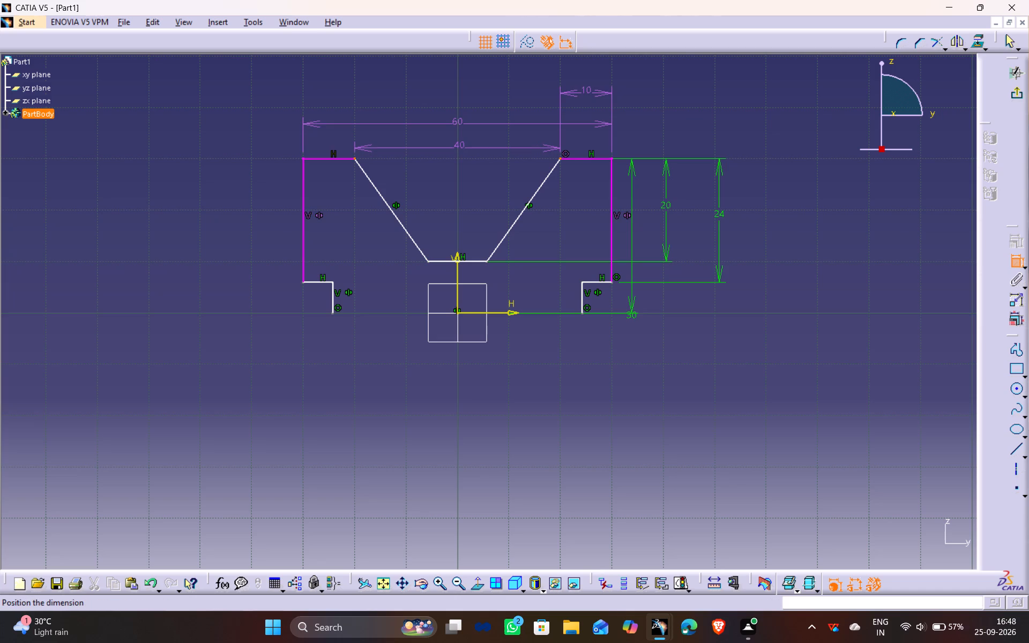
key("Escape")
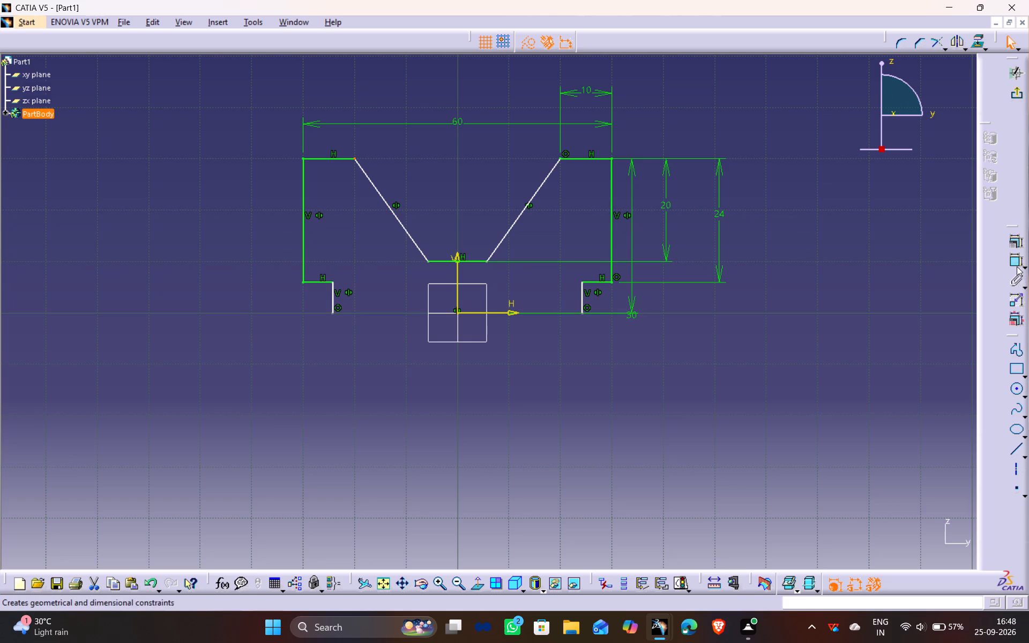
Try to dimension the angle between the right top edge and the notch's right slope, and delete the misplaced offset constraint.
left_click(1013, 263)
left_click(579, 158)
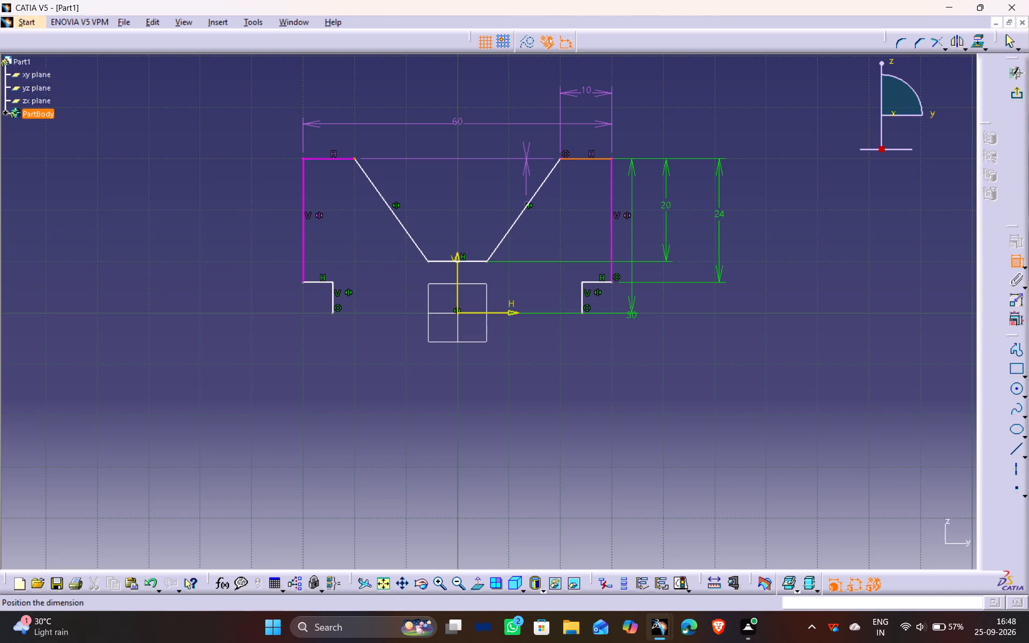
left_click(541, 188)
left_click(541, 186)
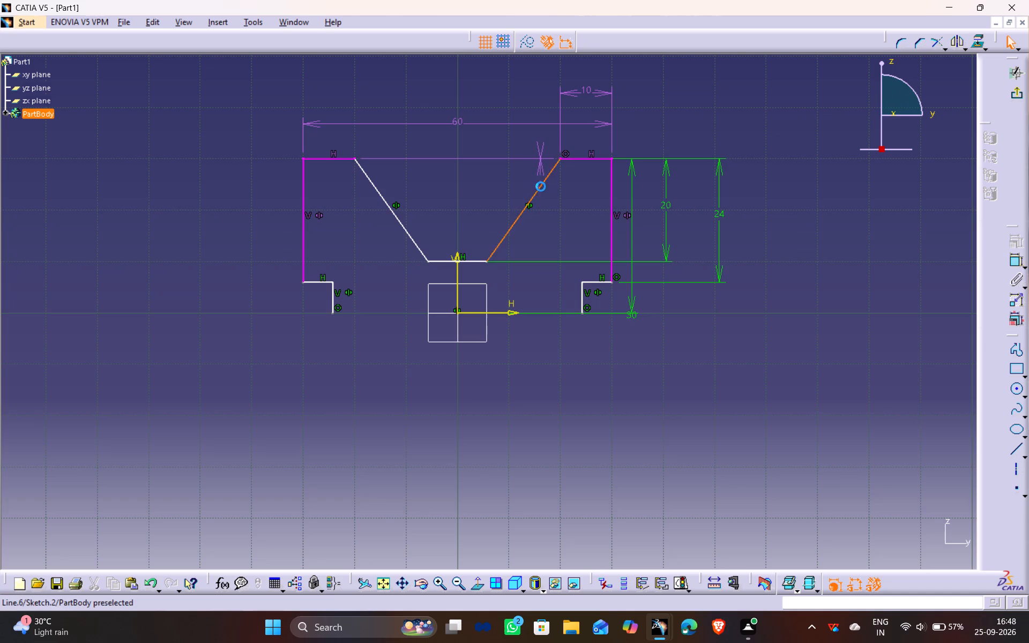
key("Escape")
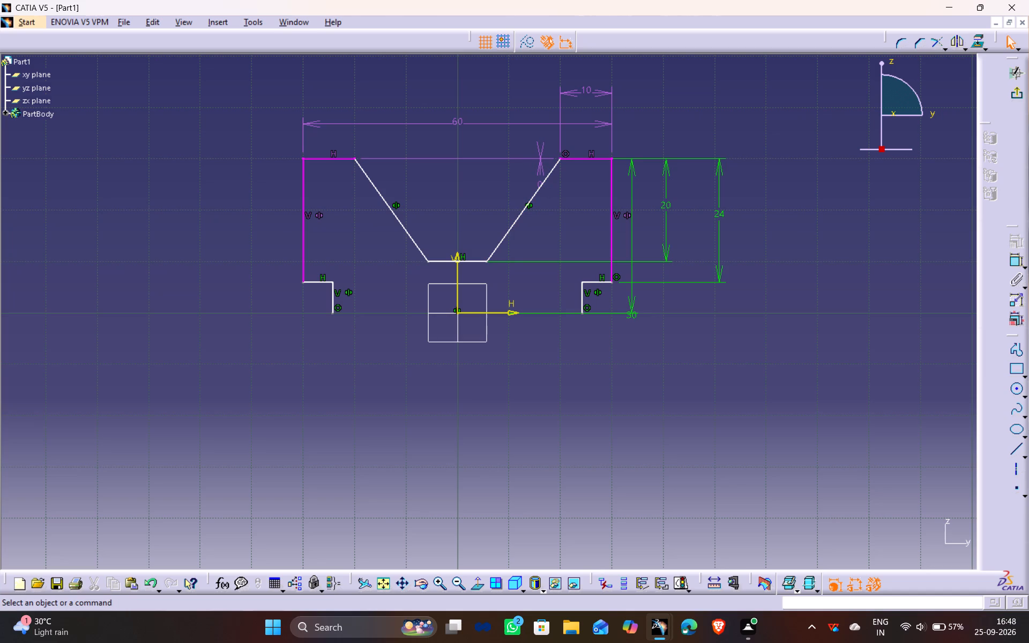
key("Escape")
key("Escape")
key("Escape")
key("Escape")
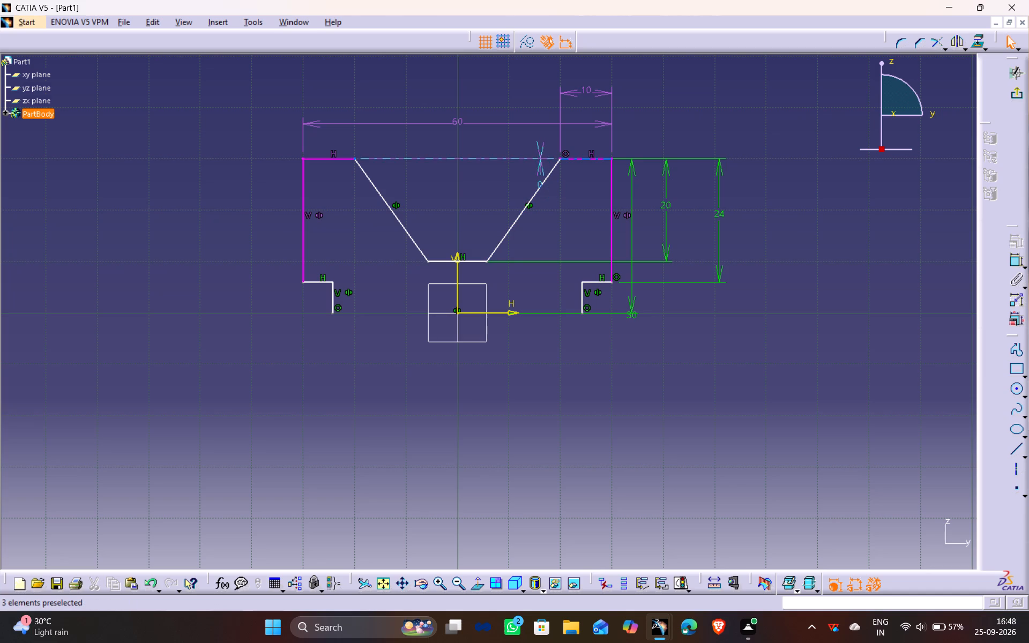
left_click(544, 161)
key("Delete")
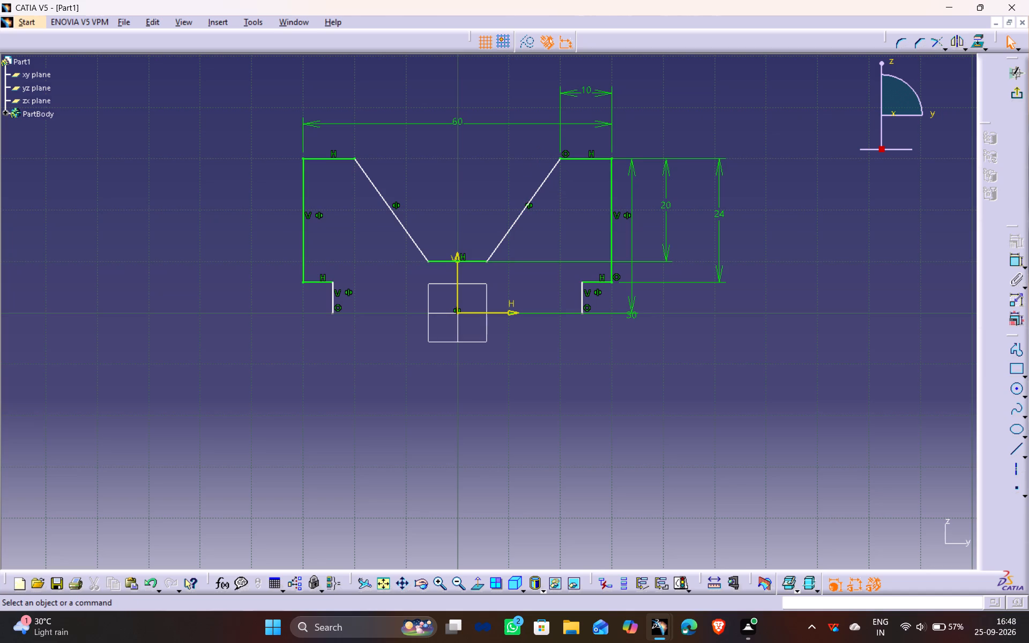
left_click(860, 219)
Dimension the angle between the right top edge and the notch's right slope, and set it to 50°.
left_click(1020, 263)
left_click(575, 159)
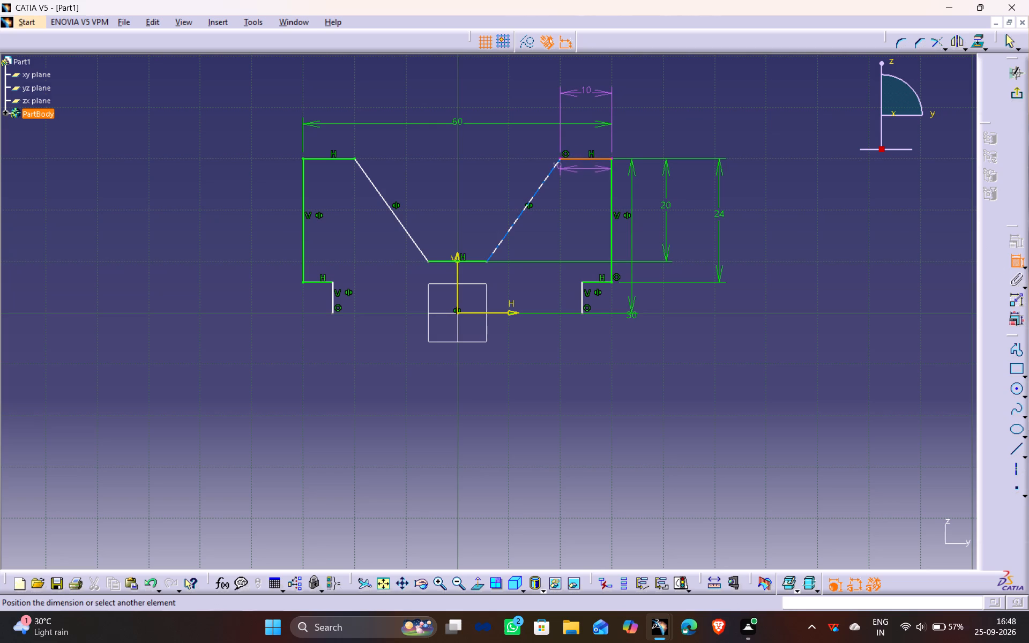
left_click(548, 174)
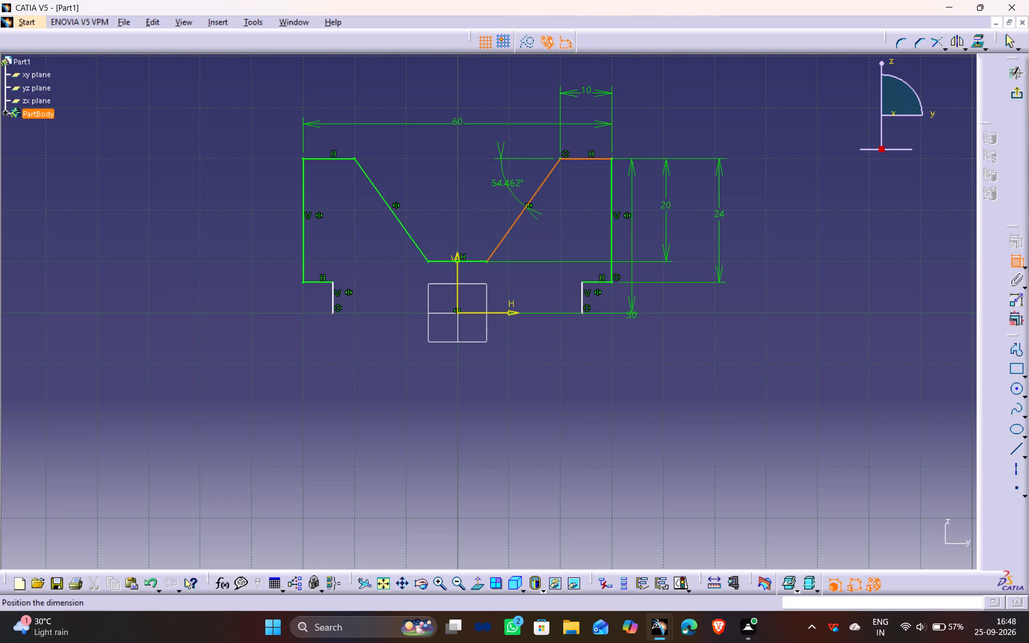
left_click(508, 186)
double_click(509, 182)
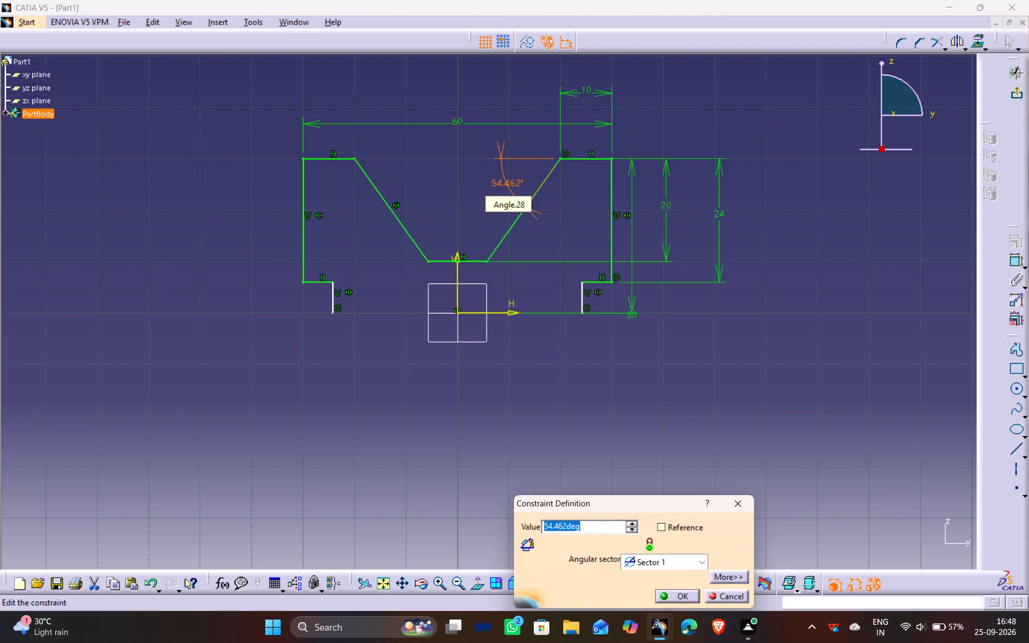
type("50")
key("Return")
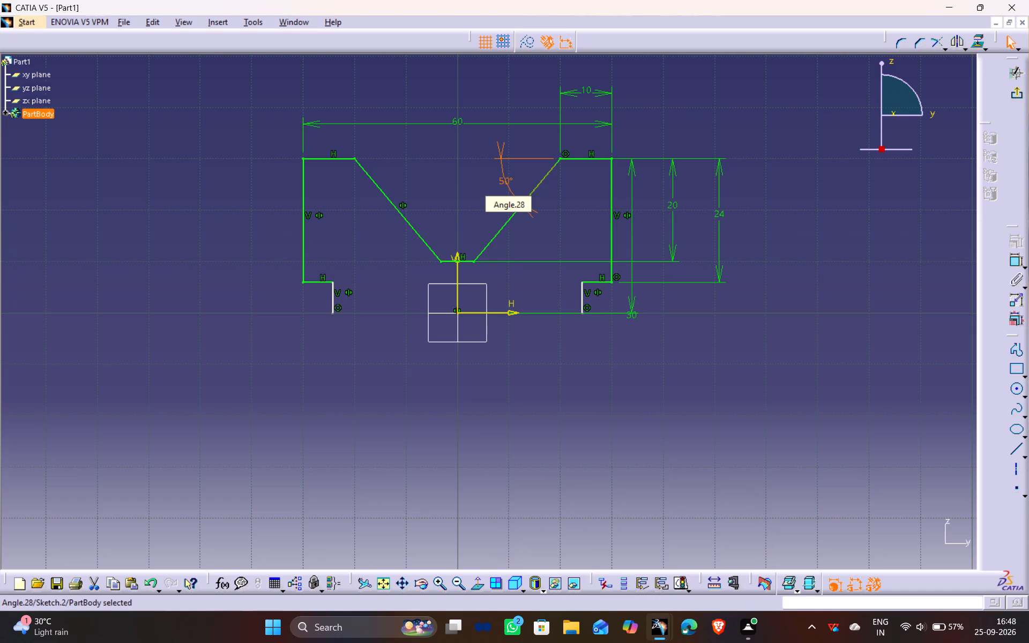
left_click(558, 347)
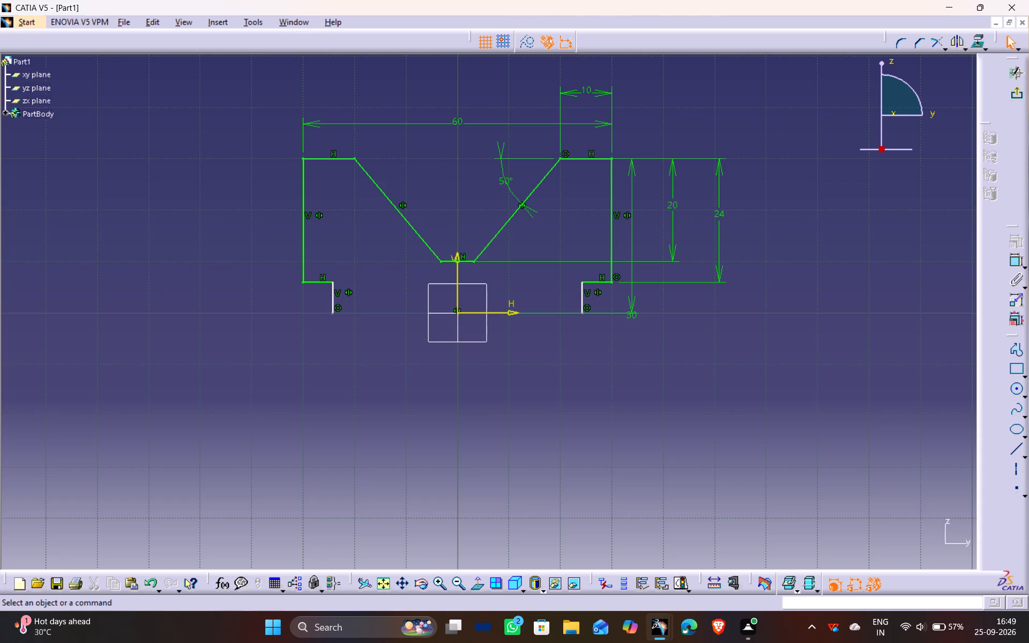
Dimension the length of the right lower shoulder edge, and set it to 6 mm.
left_click(598, 280)
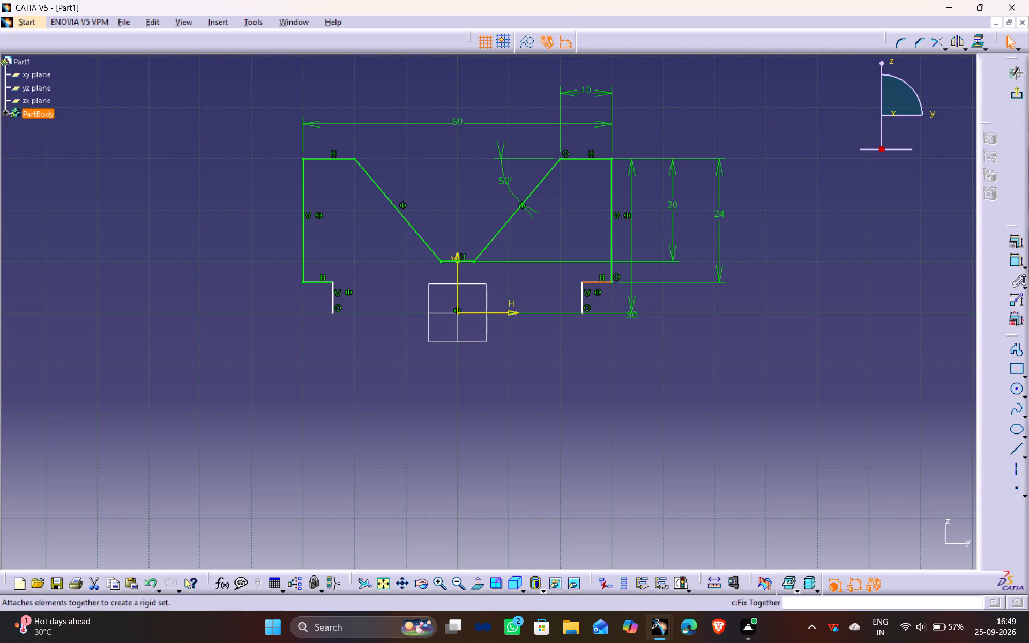
left_click(1012, 259)
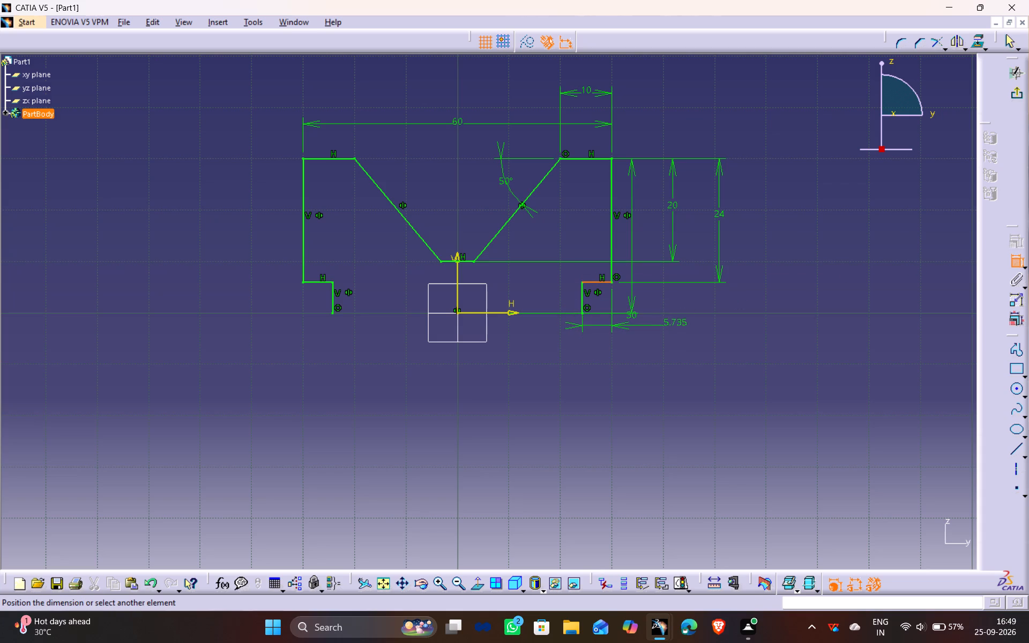
left_click(676, 325)
triple_click(675, 319)
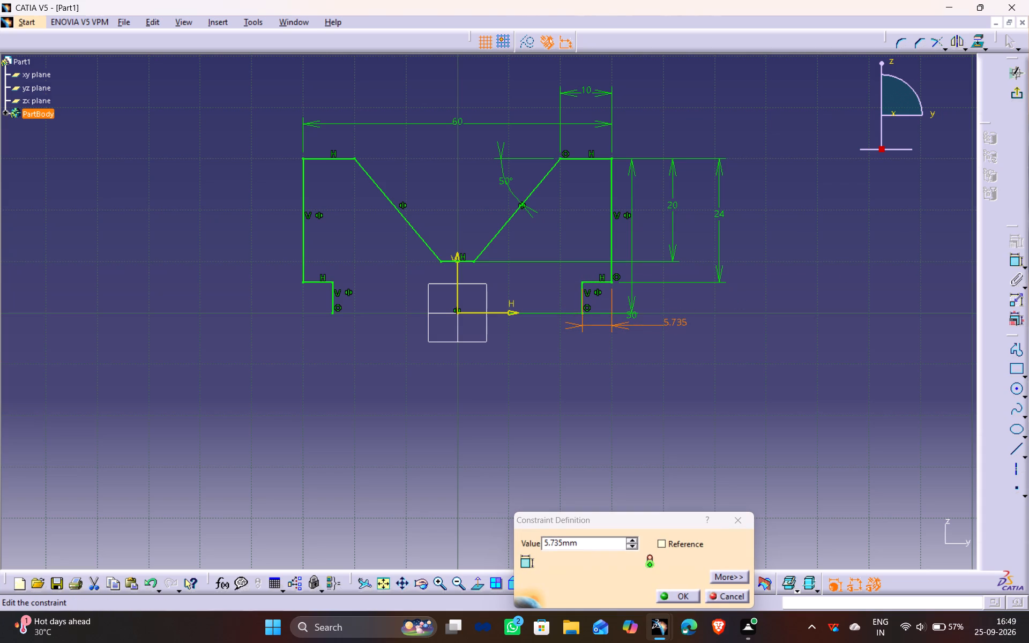
key("6")
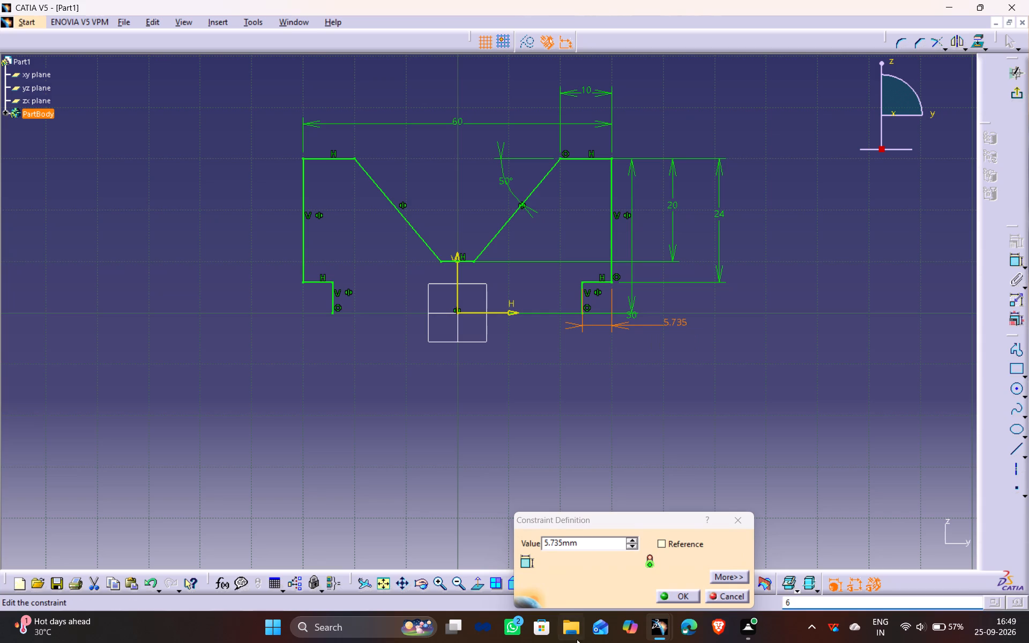
left_click_drag(599, 542, 496, 543)
key("6")
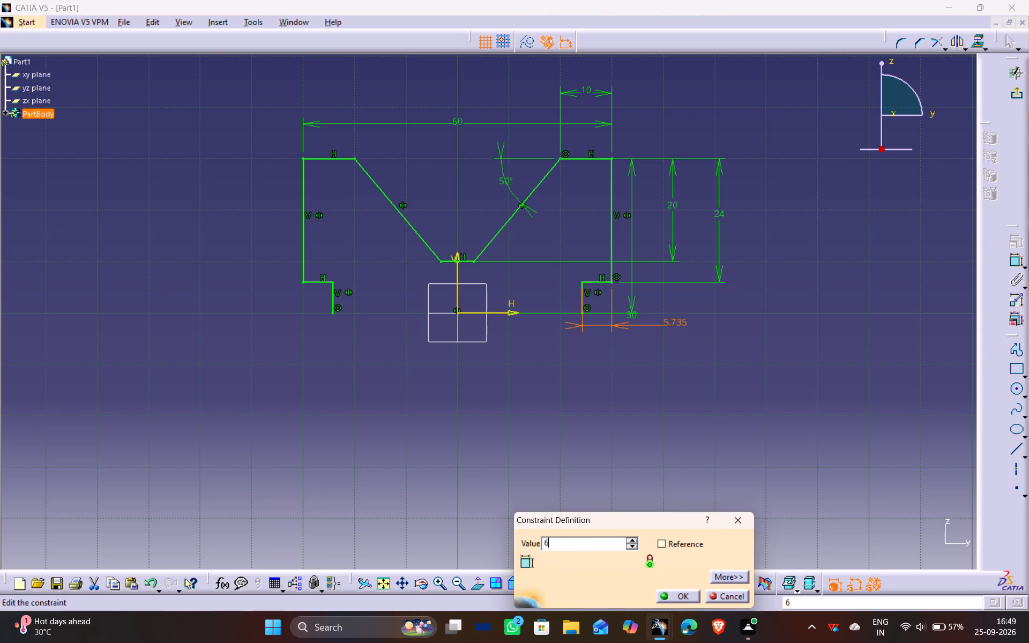
key("Return")
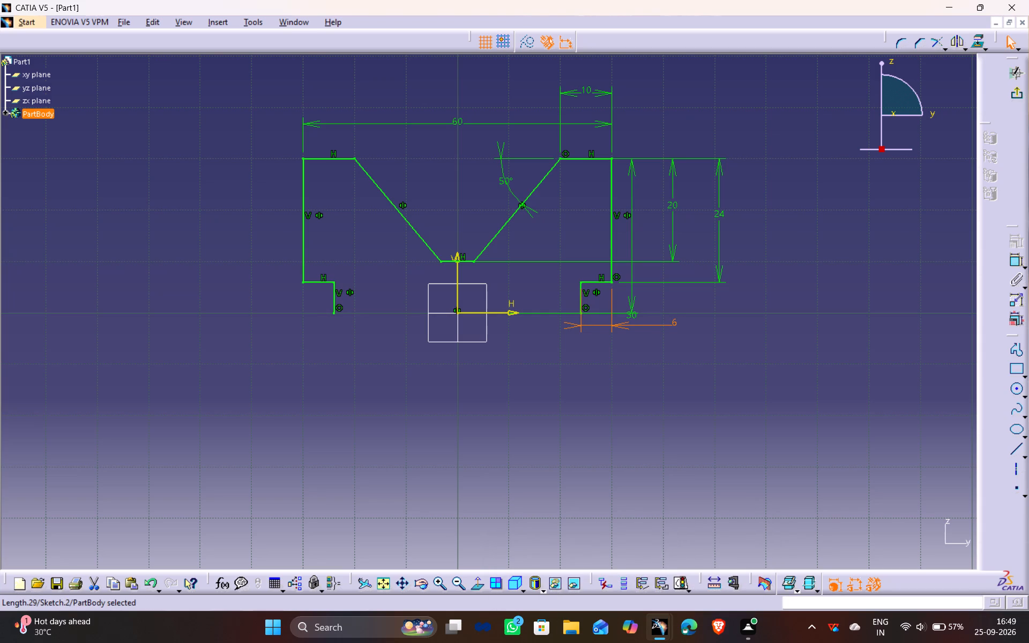
left_click(885, 217)
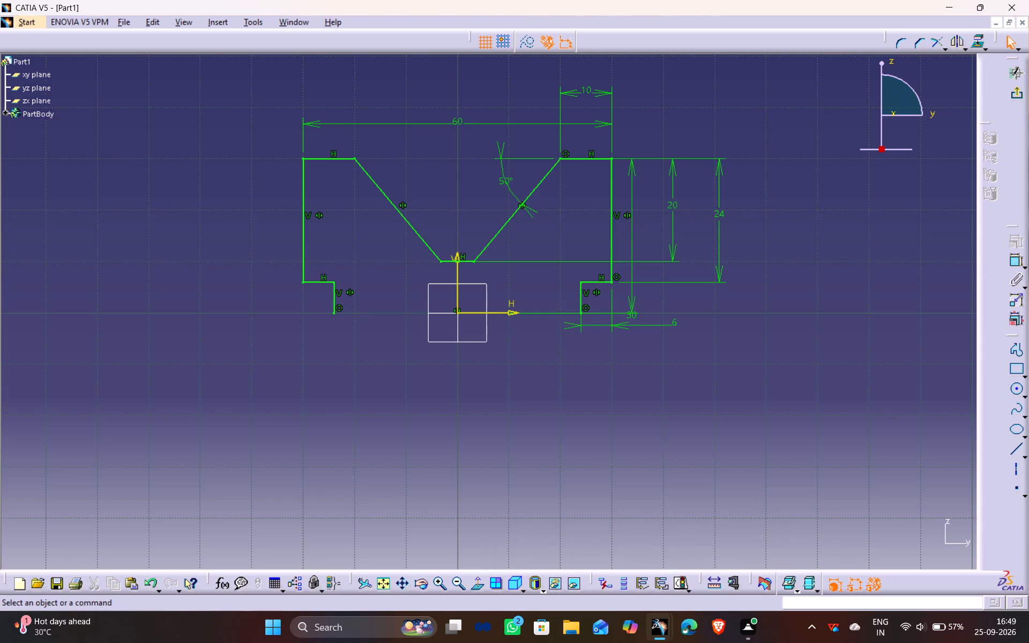
Mirror all the lines of the upper half profile about the horizontal H axis to close the outline.
left_click(332, 303)
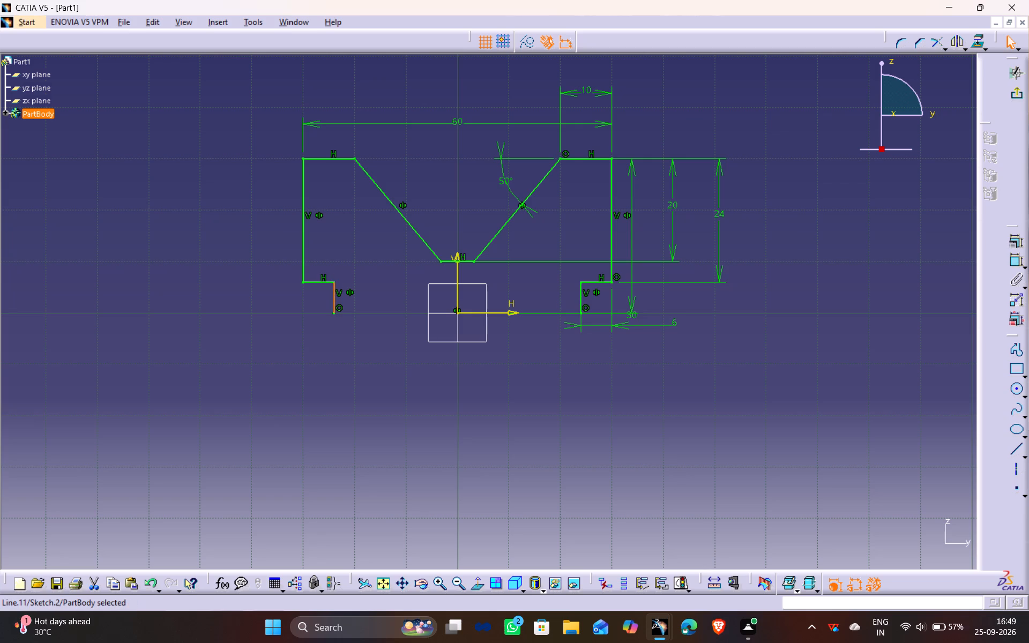
left_click(303, 256, "ctrl")
left_click(323, 283, "ctrl")
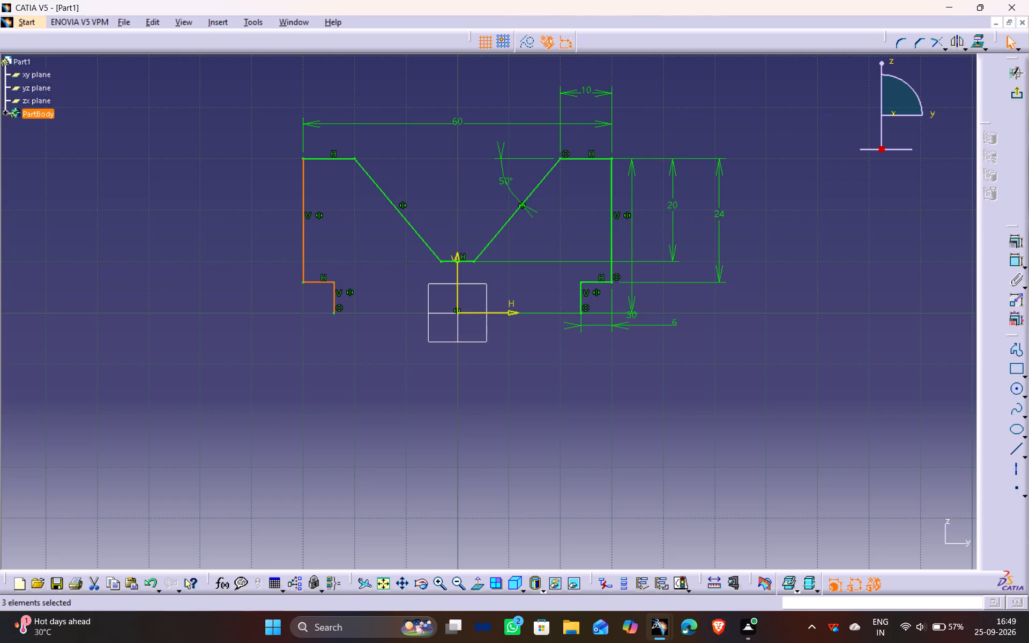
left_click(344, 161, "ctrl")
left_click(401, 218, "ctrl")
left_click(467, 259, "ctrl")
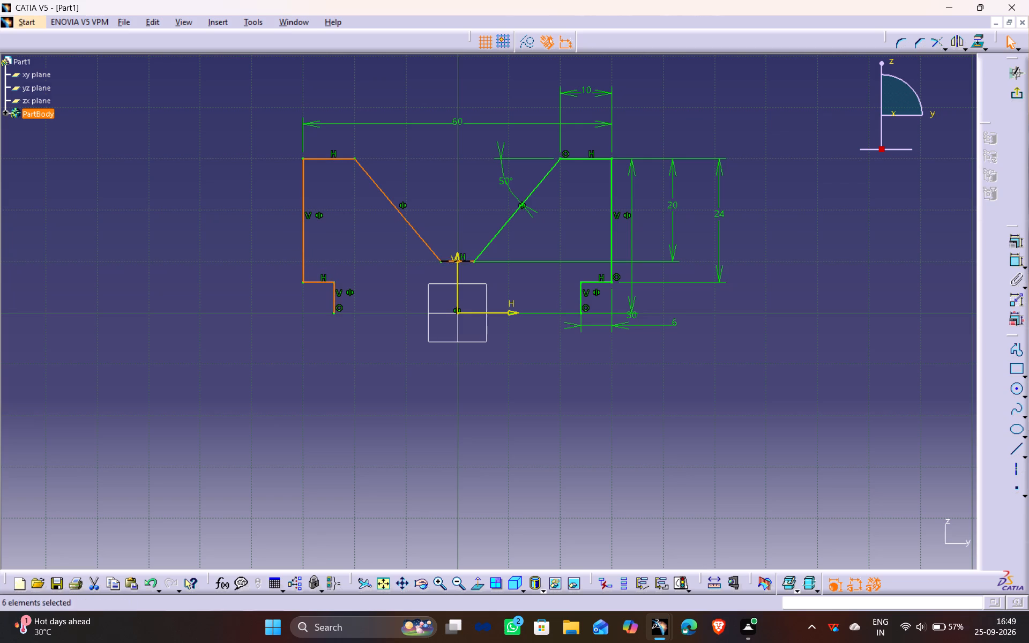
left_click(499, 231, "ctrl")
left_click(584, 157, "ctrl")
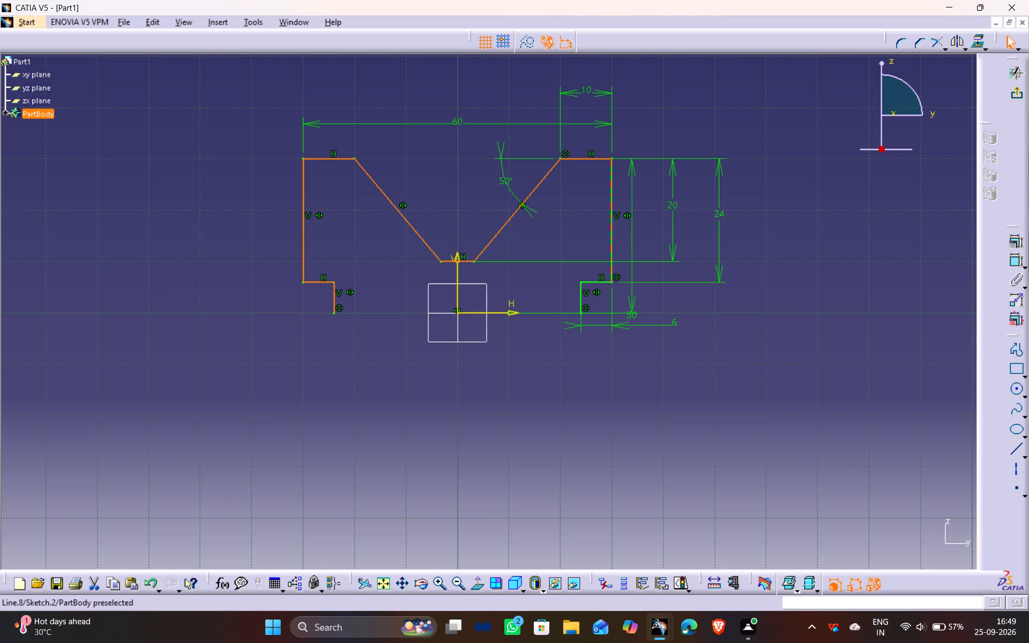
left_click(610, 212, "ctrl")
left_click(596, 281, "ctrl")
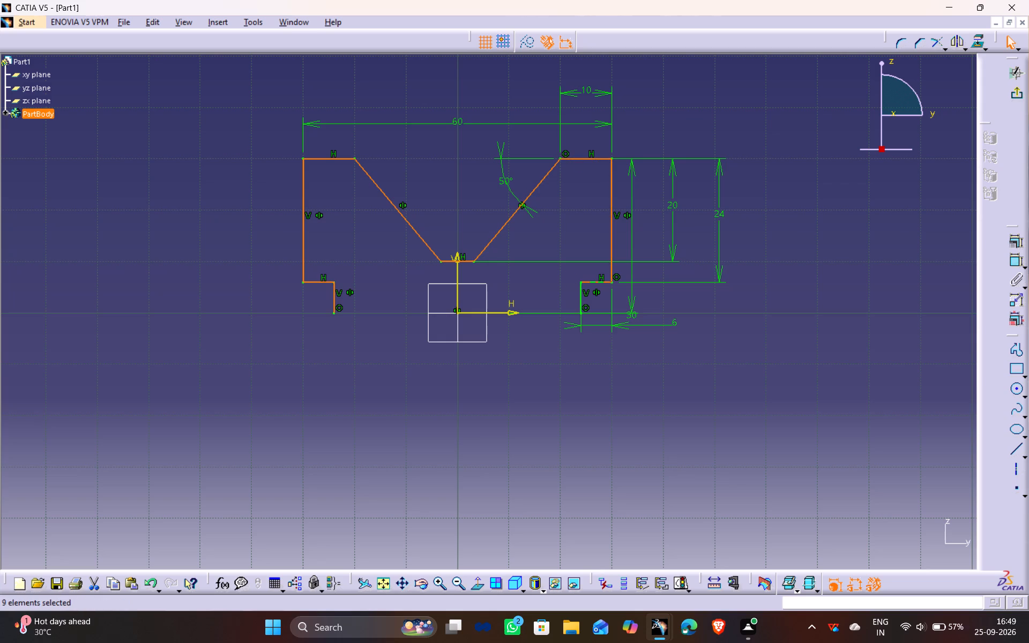
left_click(593, 283, "ctrl")
left_click(580, 299, "ctrl")
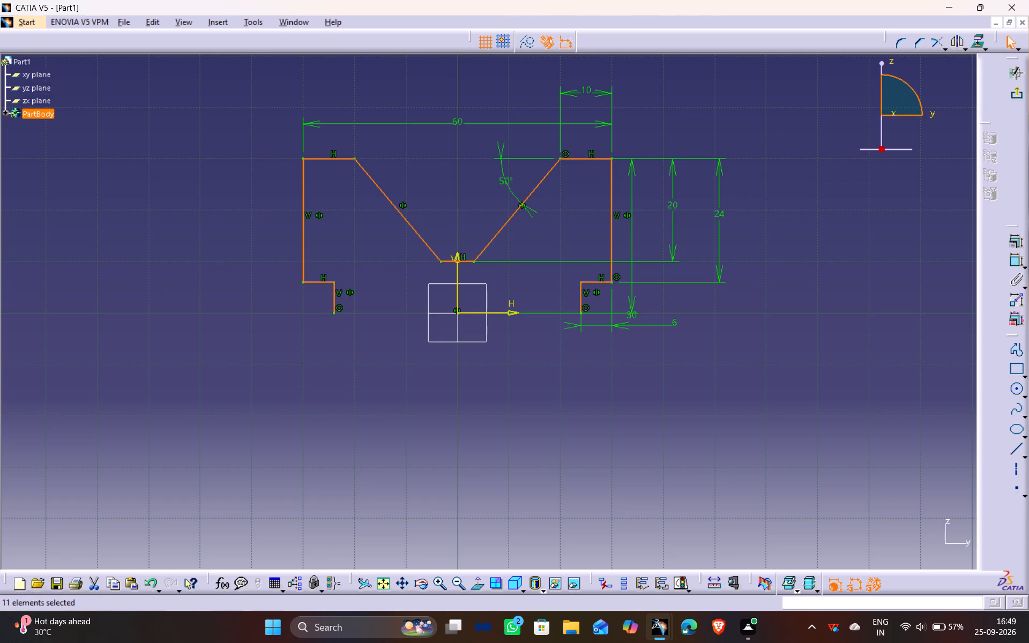
left_click(957, 41)
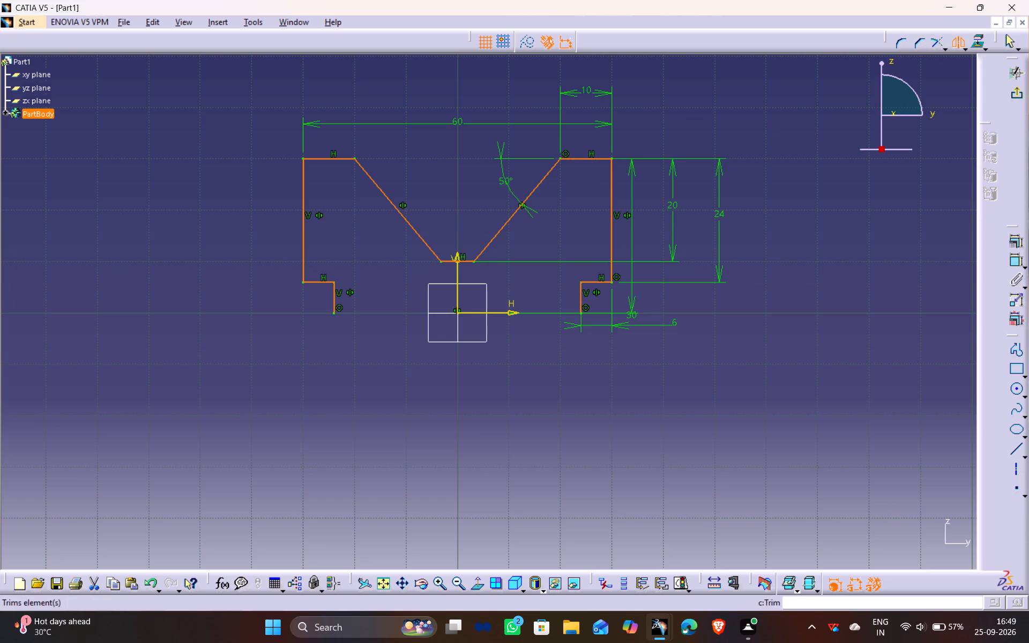
left_click(509, 311)
left_click(686, 398)
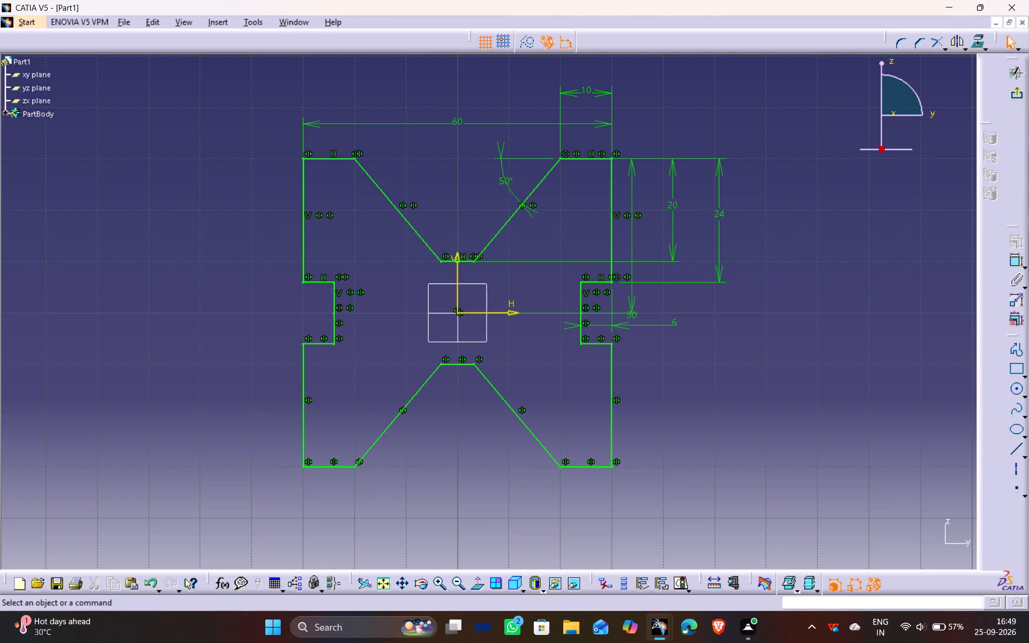
middle_click_drag(697, 349, 700, 333)
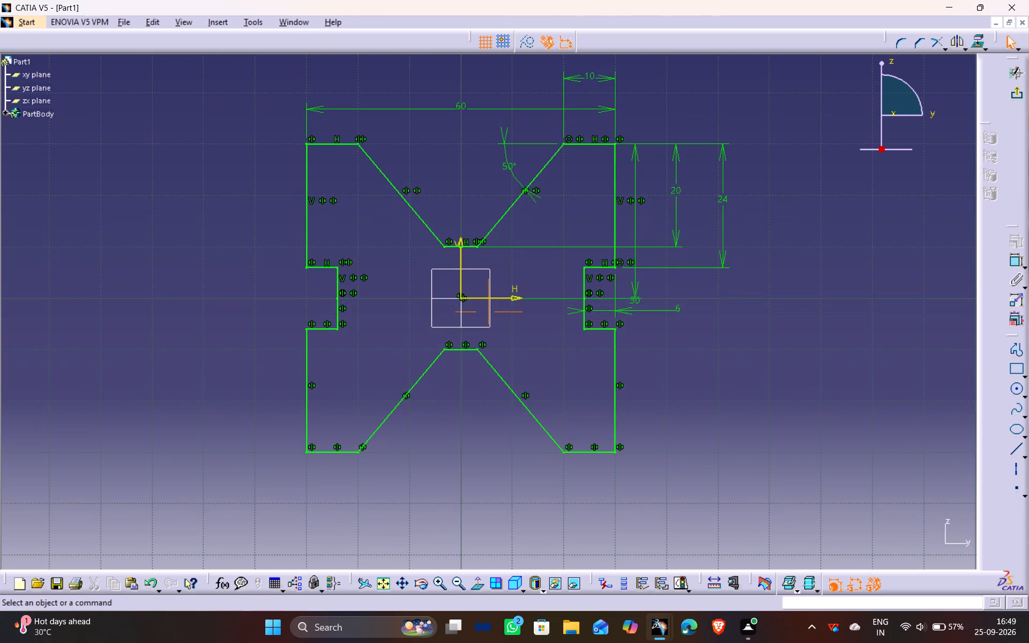
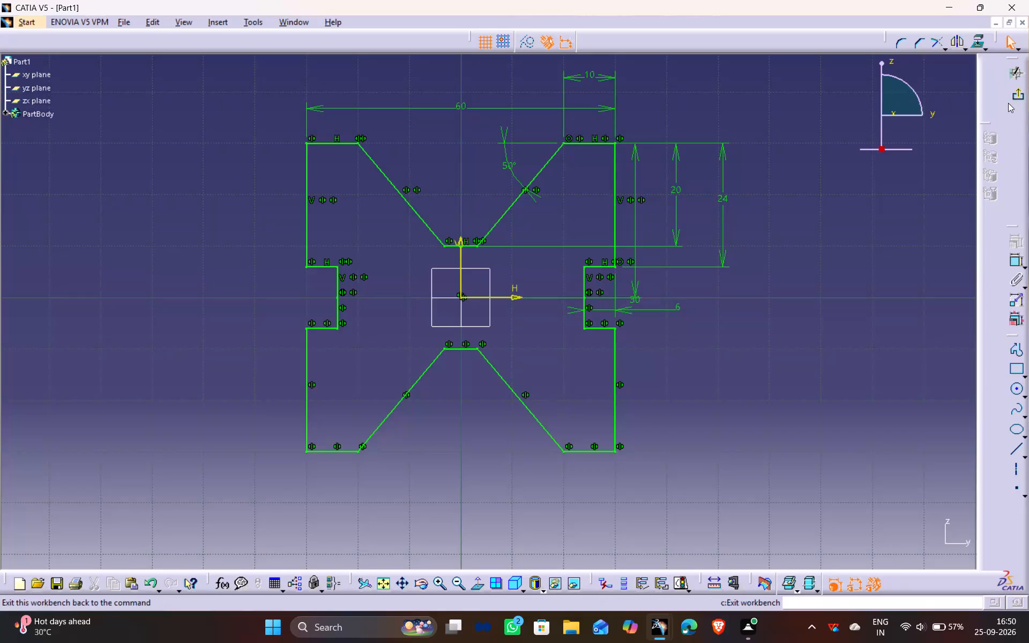
Exit the sketch and extrude the notched profile into a 100 mm long pad.
left_click(1014, 94)
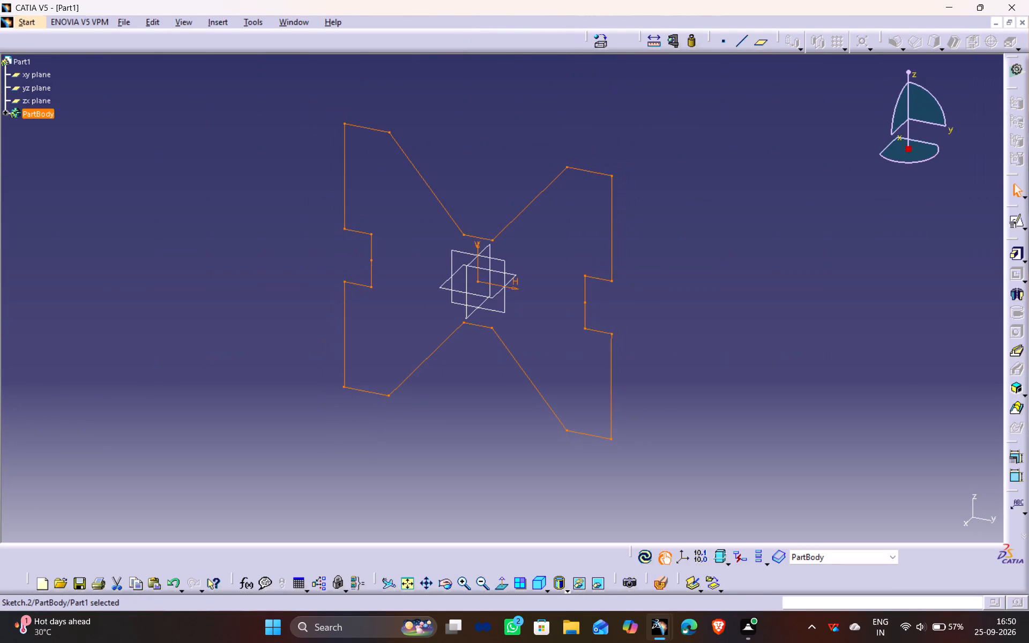
left_click(1017, 254)
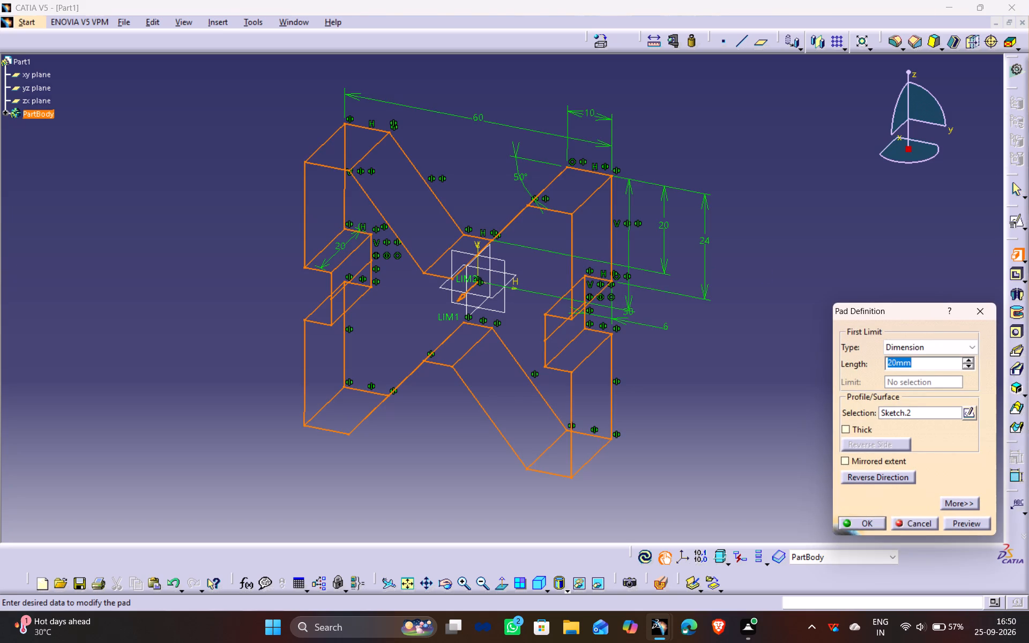
left_click_drag(897, 362, 857, 360)
key("1")
type("00")
left_click(960, 523)
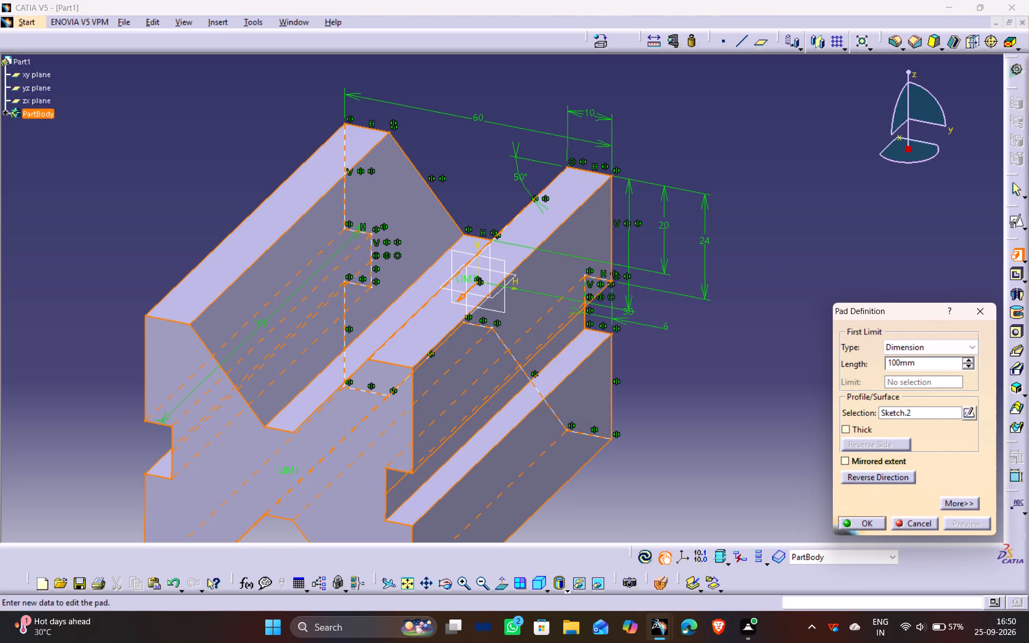
middle_click_drag(488, 312, 518, 243)
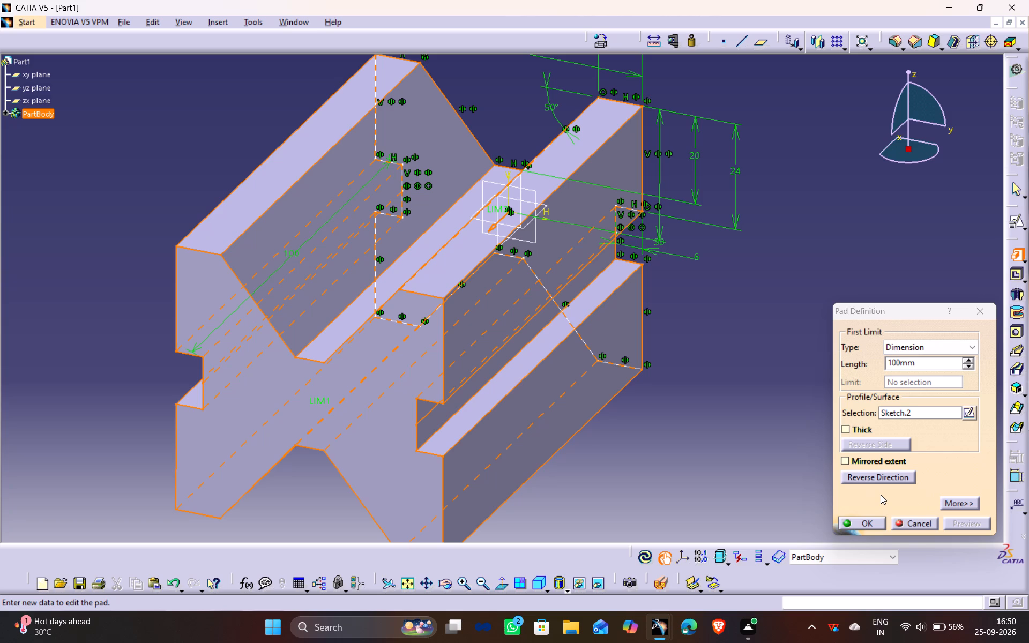
left_click(864, 524)
left_click(818, 287)
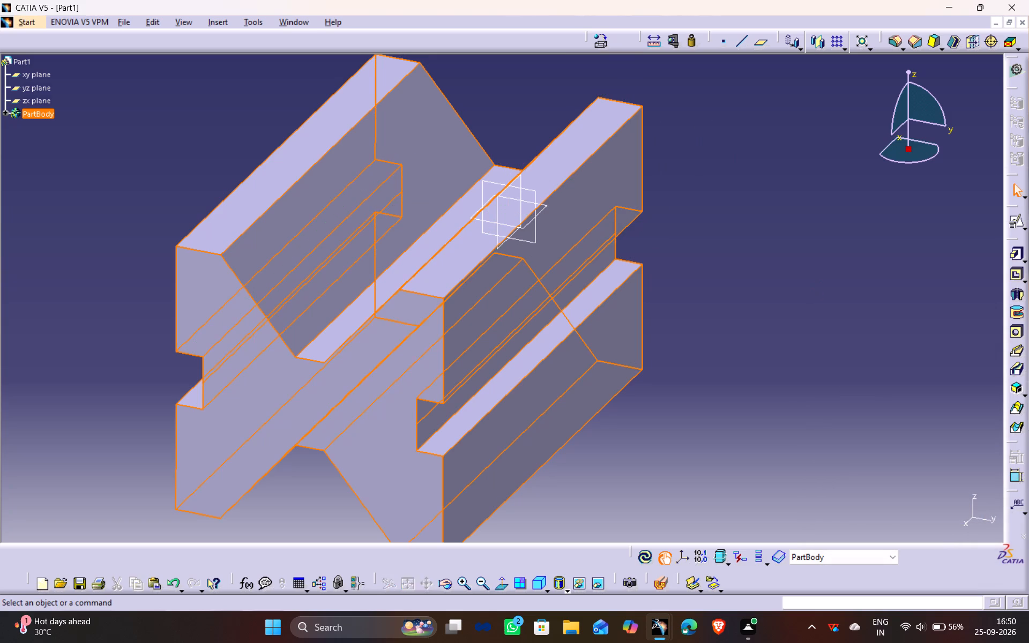
middle_click_drag(338, 406, 511, 315)
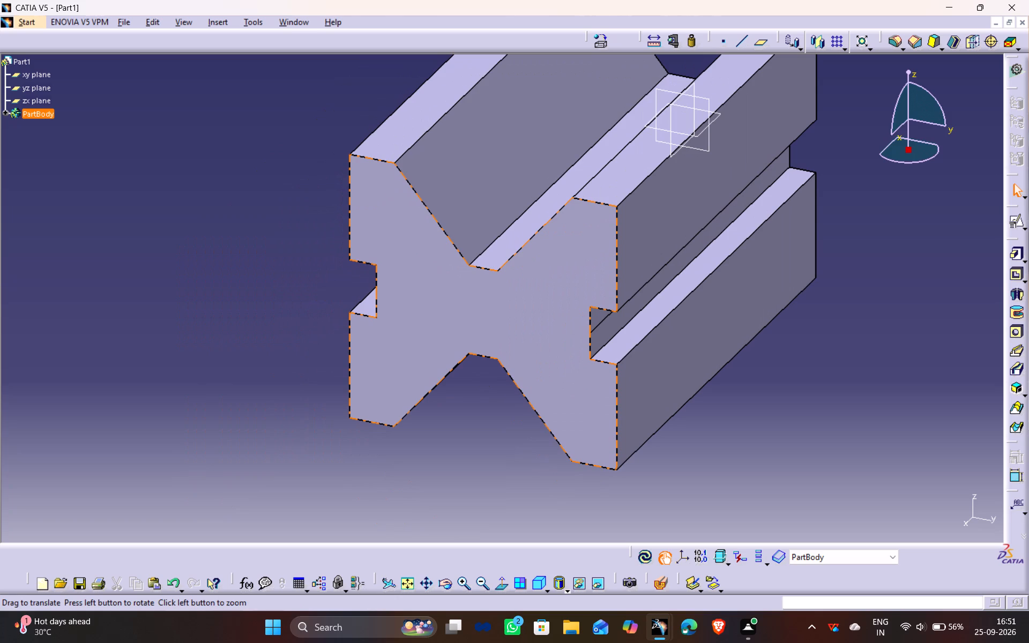
left_click(867, 324)
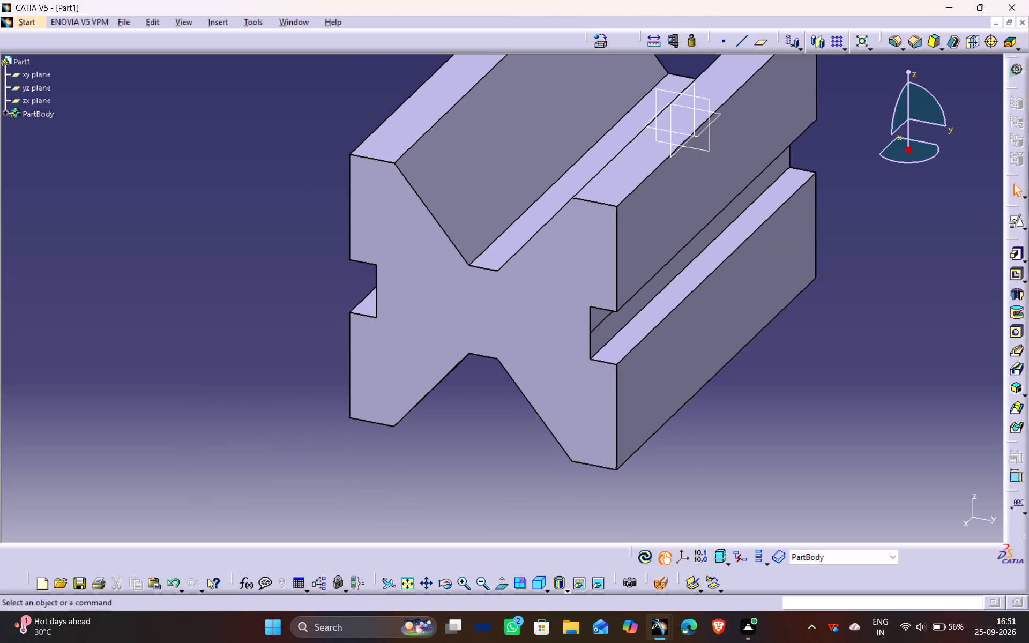
Save the part in the Documents folder as a CATPart named A16-P1.
key("ctrl+s")
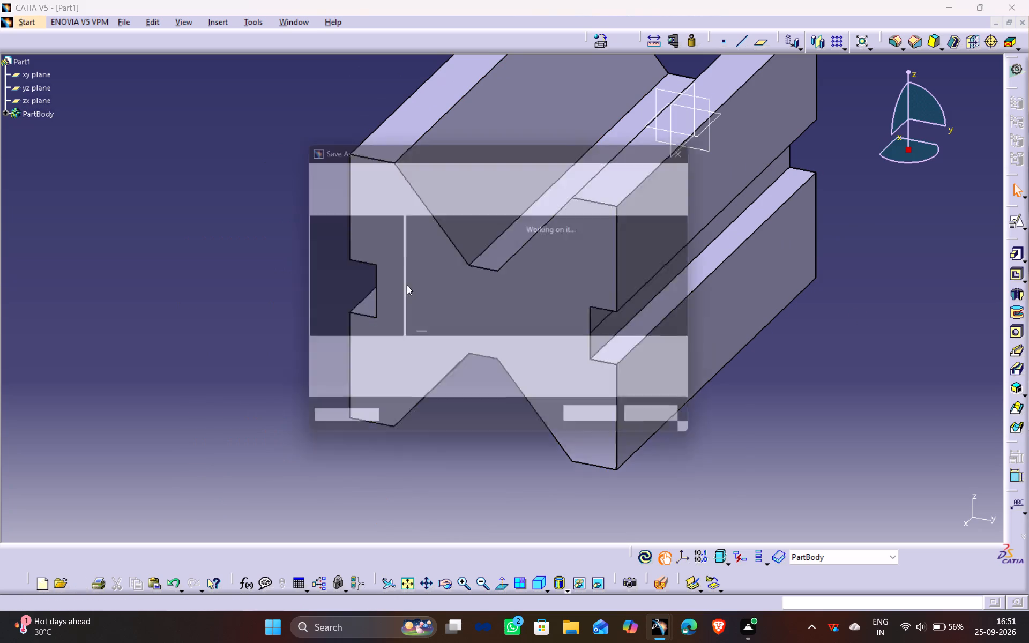
key("BackSpace")
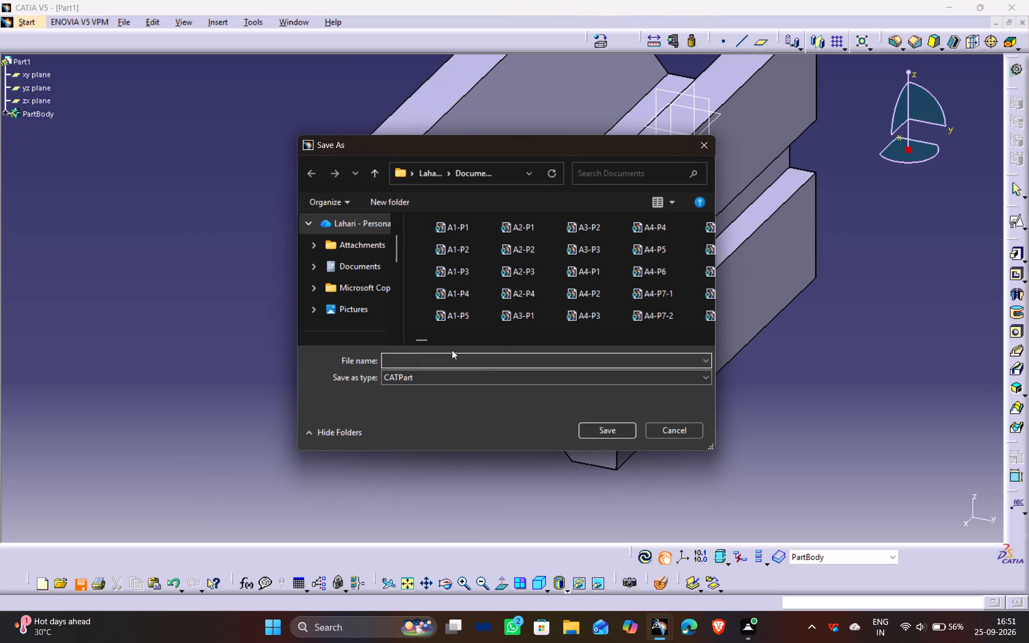
type("A1")
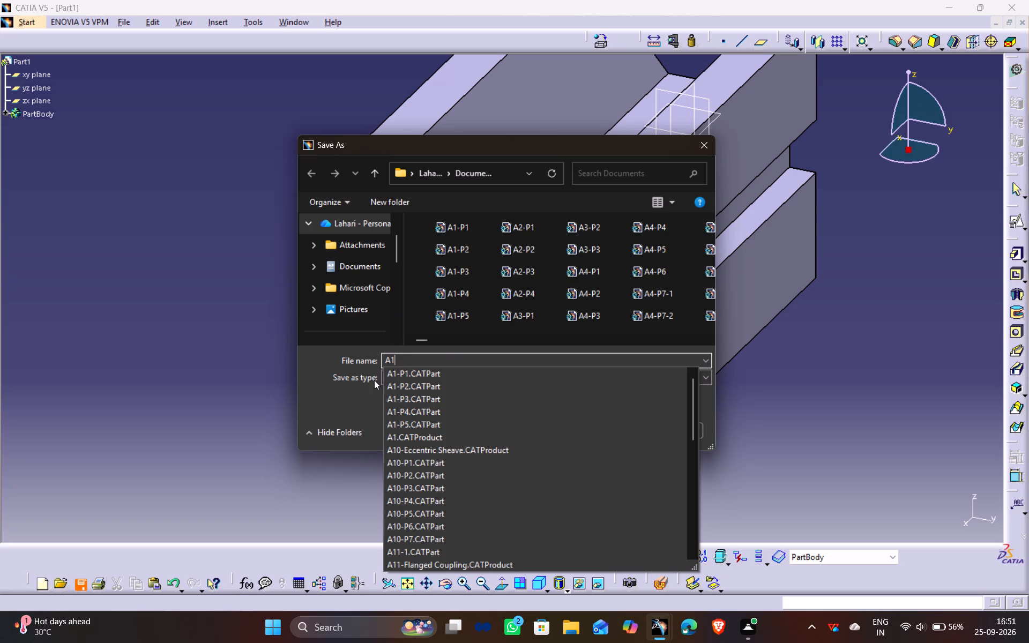
scroll(516, 416, "down", 18)
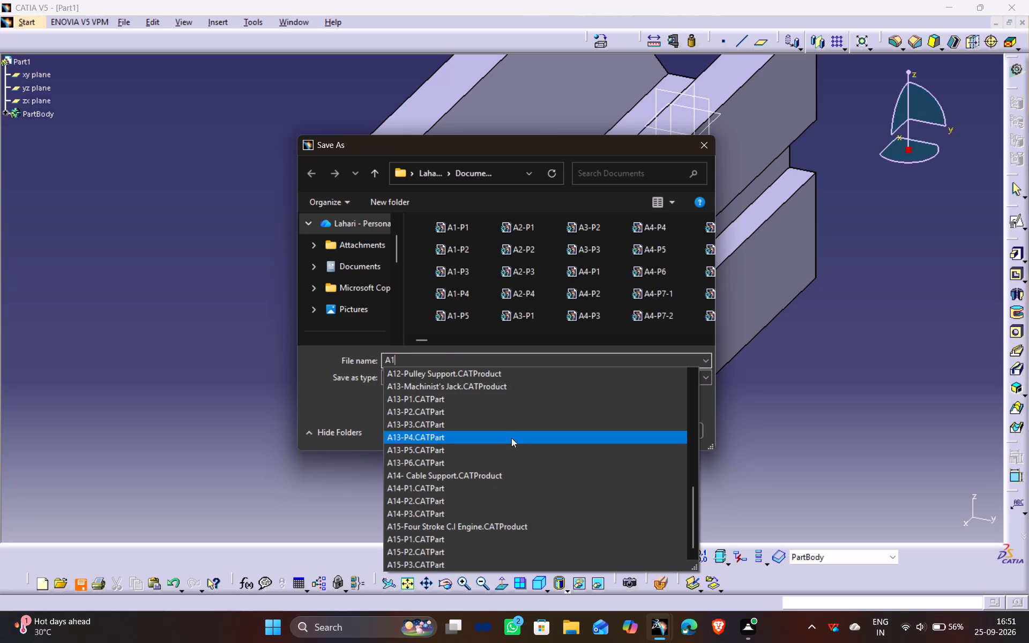
scroll(511, 438, "down", 8)
key("6")
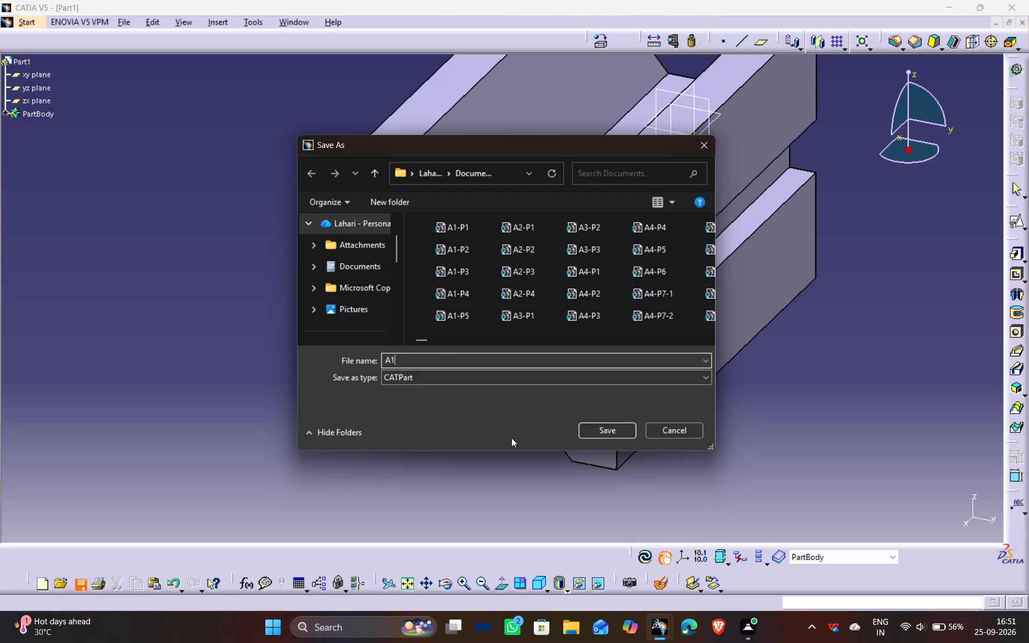
key("minus")
key("shift+p")
key("1")
key("Return")
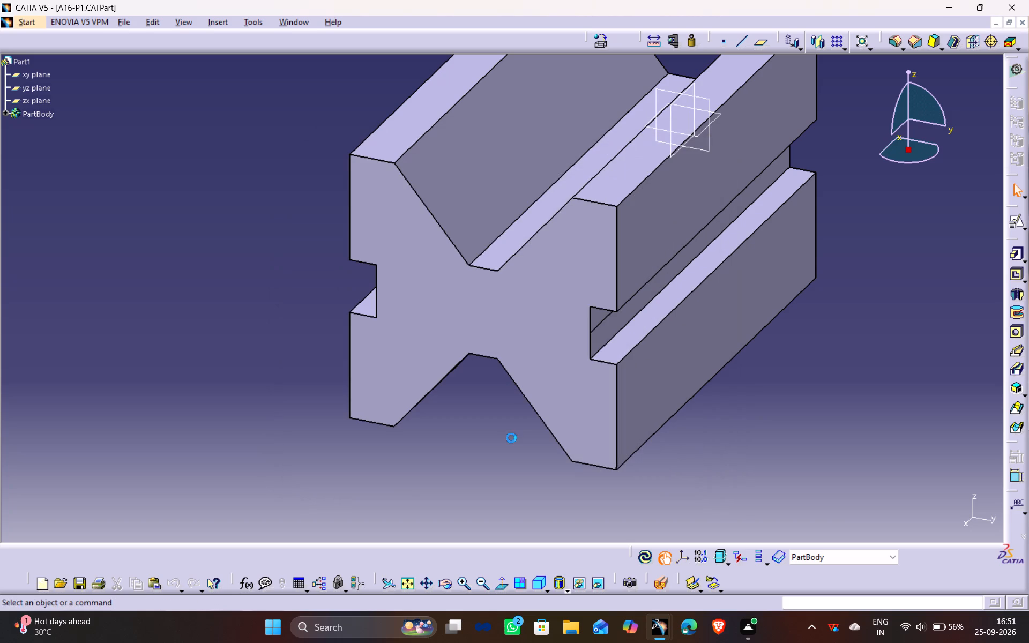
Create a new part and open a positioned sketch on its yz plane.
left_click(35, 18)
left_click(257, 51)
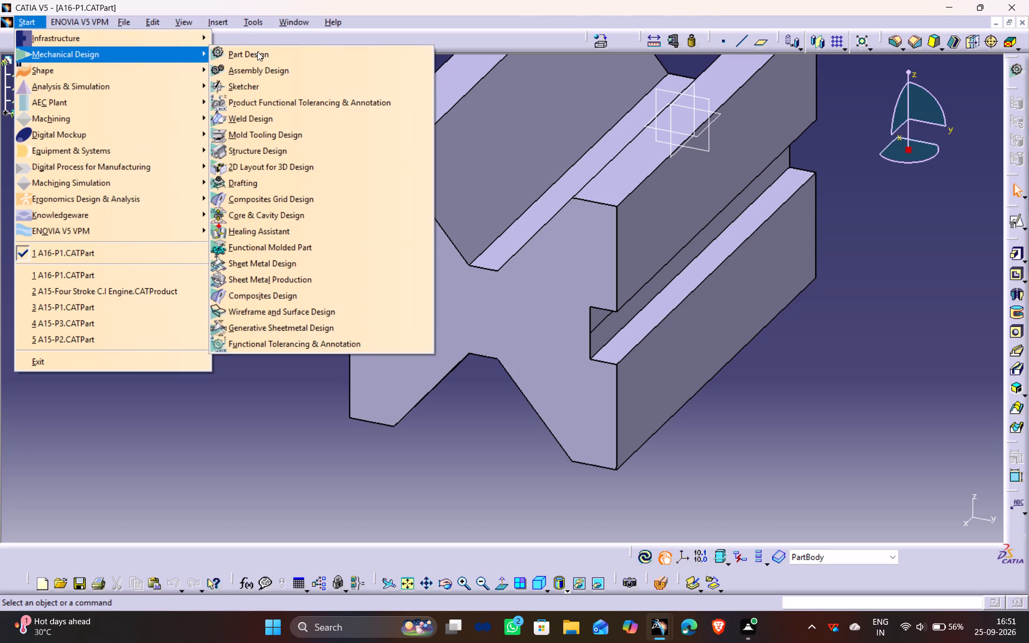
left_click(913, 520)
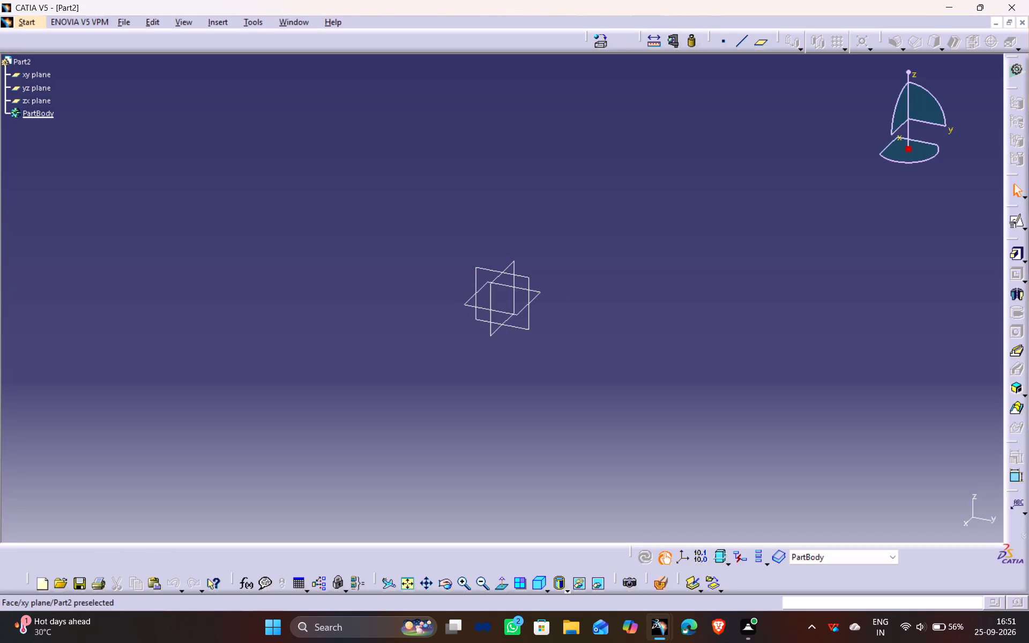
left_click(529, 275)
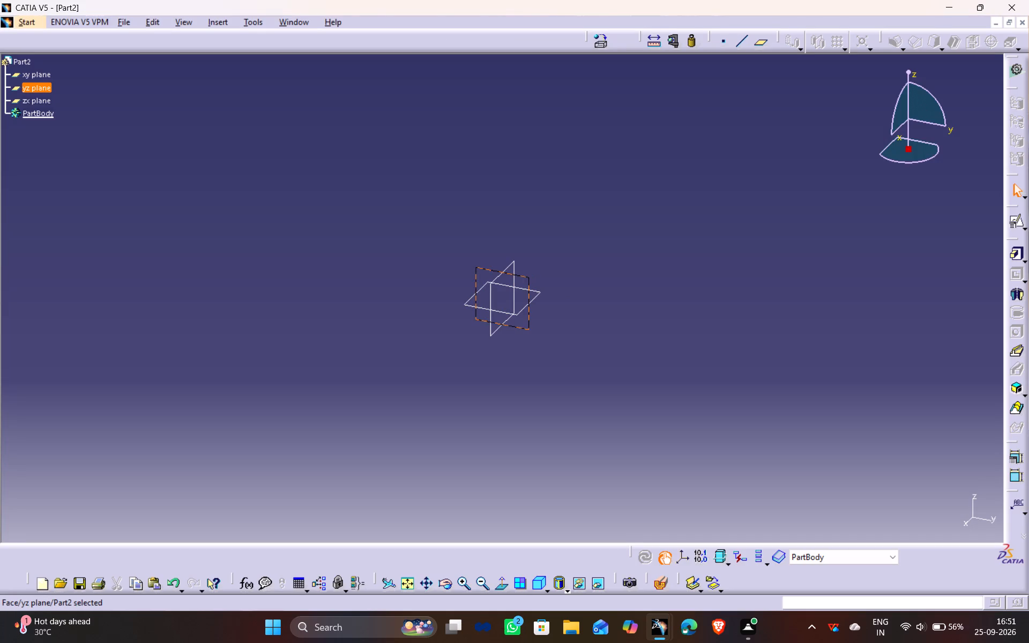
left_click(1015, 222)
left_click(916, 519)
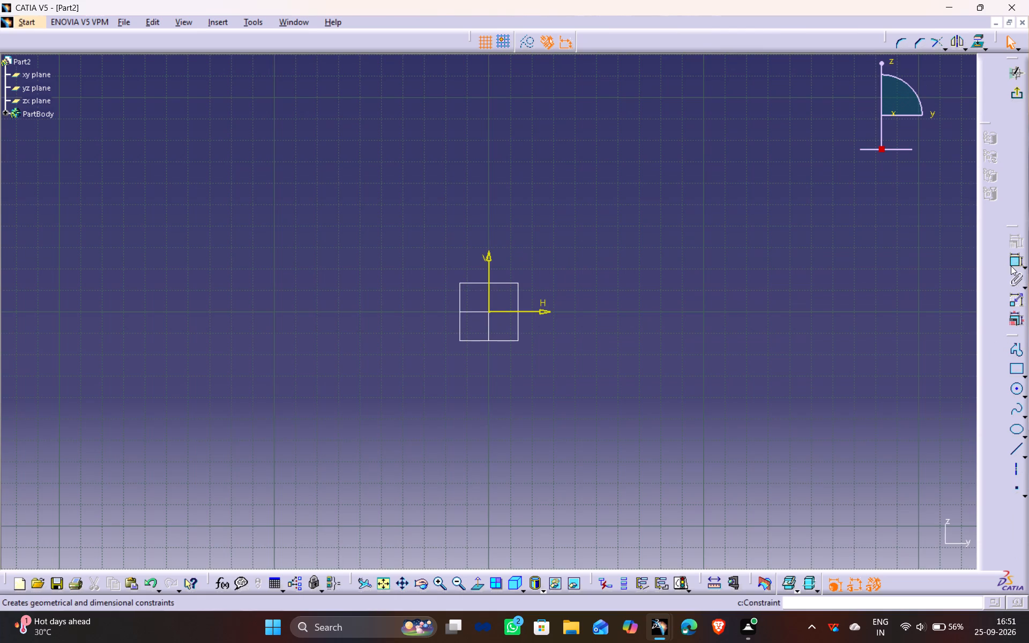
Sketch an open, stepped seven-line profile on the positive H axis, about 29 mm wide and 45 mm high, with a 7 mm inward lip at upper right.
left_click(1018, 350)
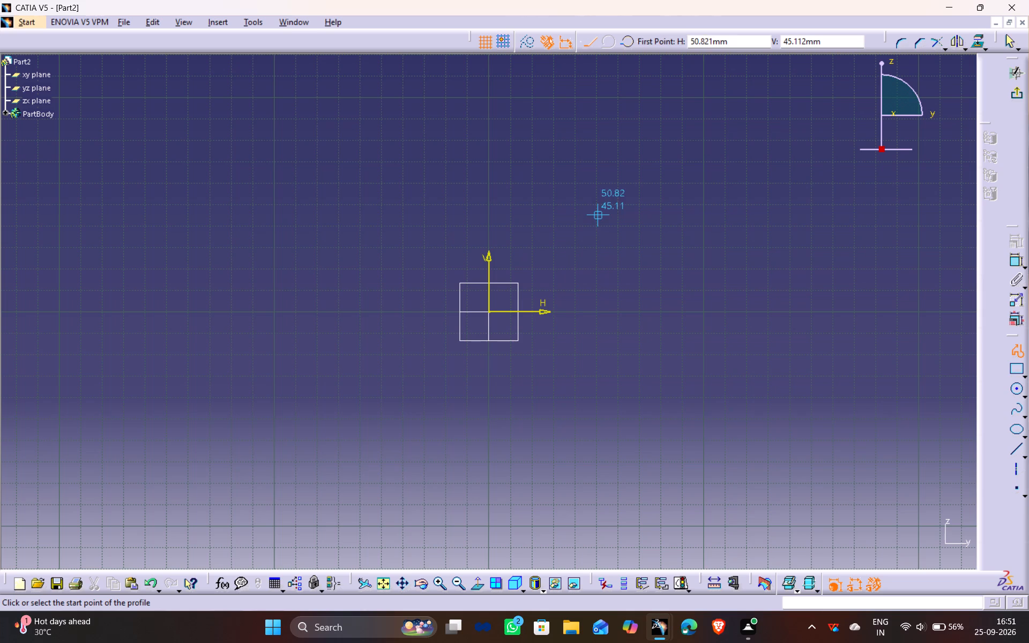
left_click(575, 215)
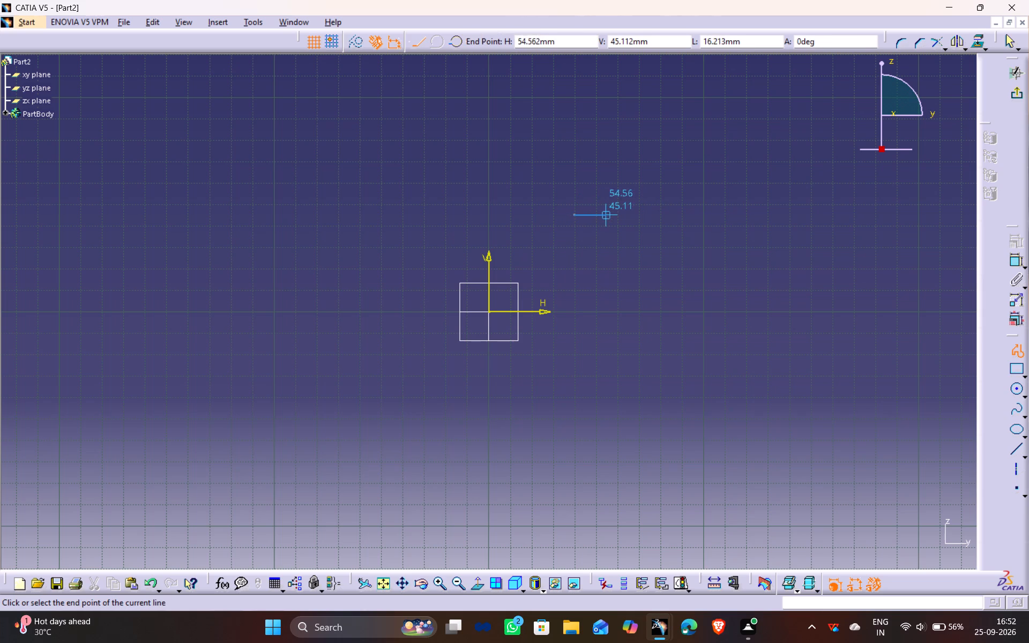
left_click(599, 213)
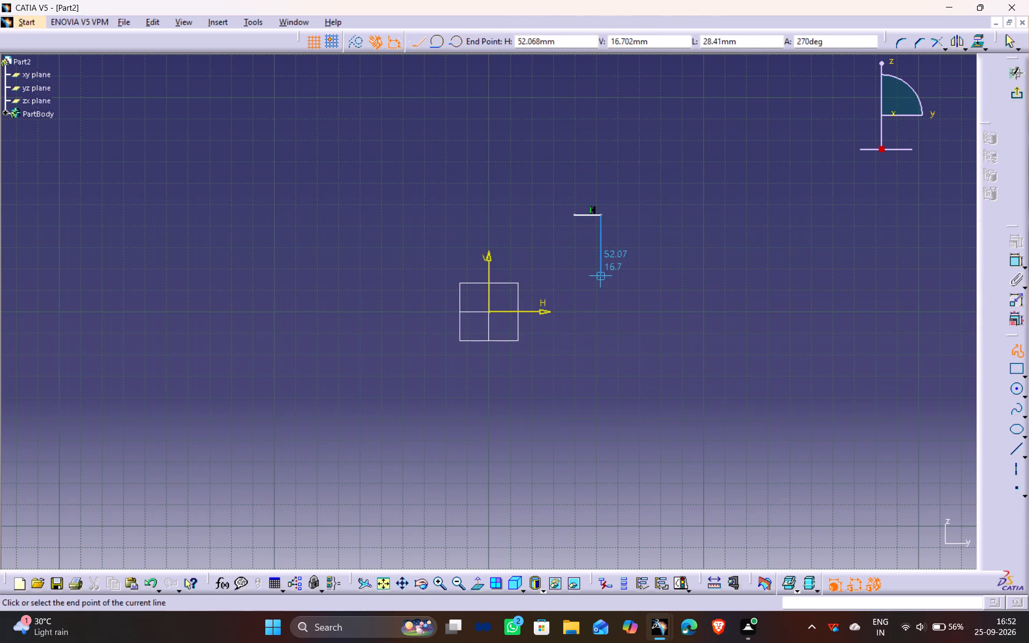
left_click(599, 275)
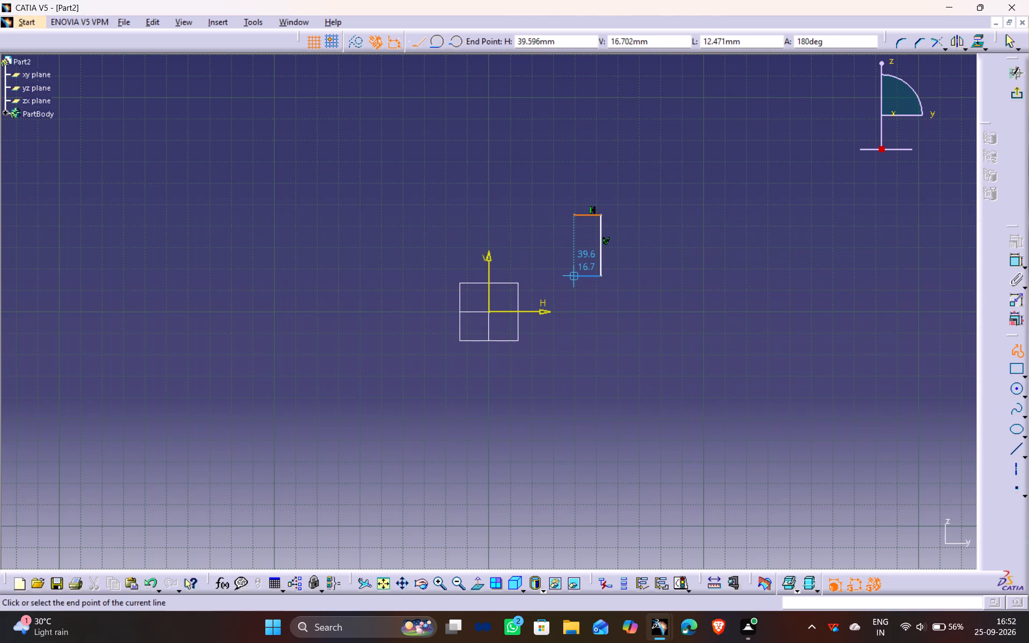
left_click(575, 273)
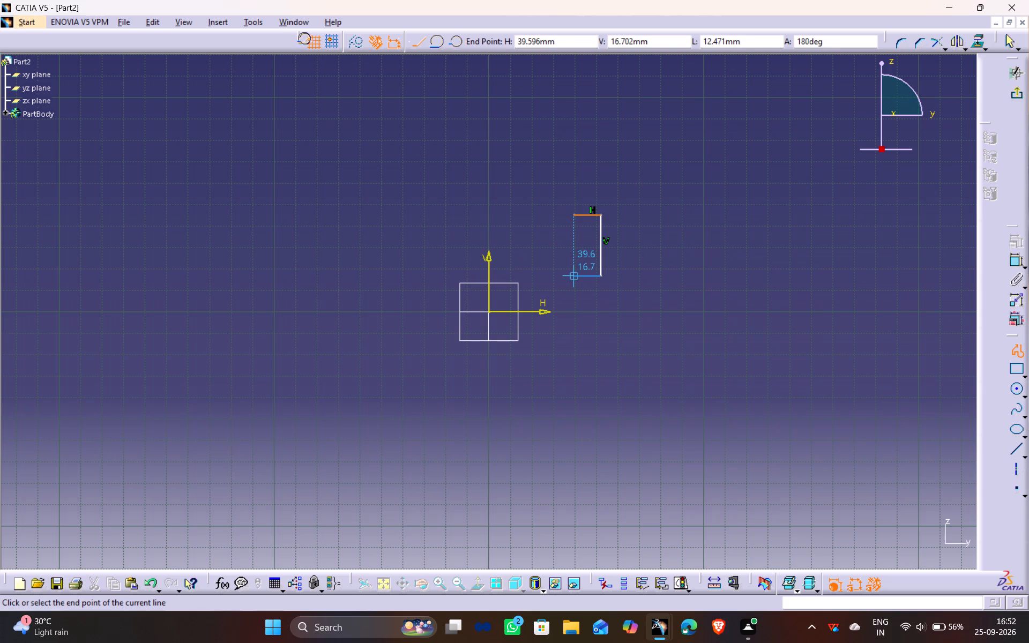
left_click(576, 313)
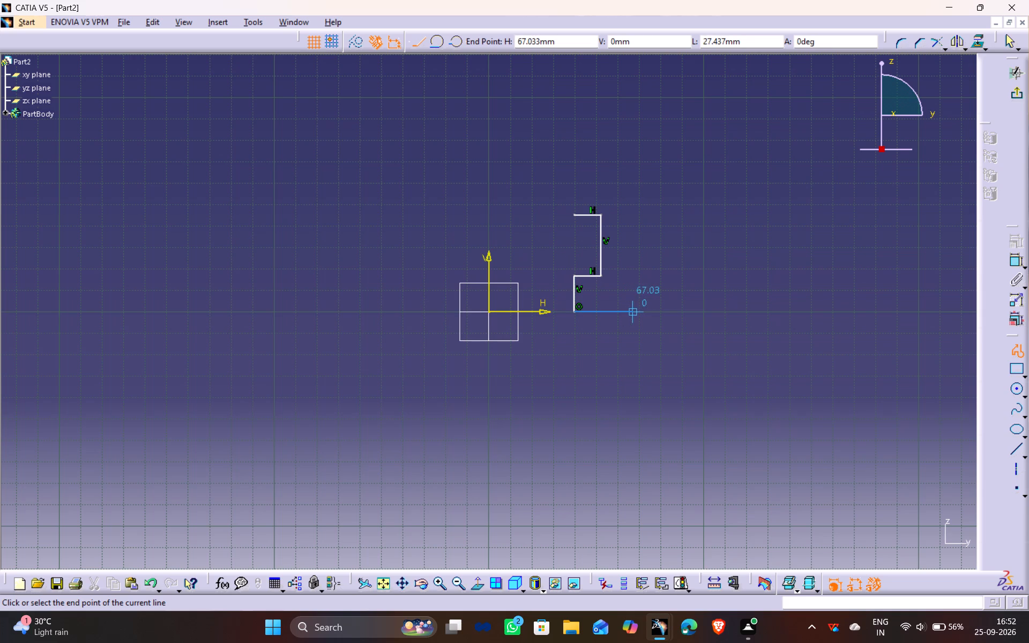
left_click(637, 311)
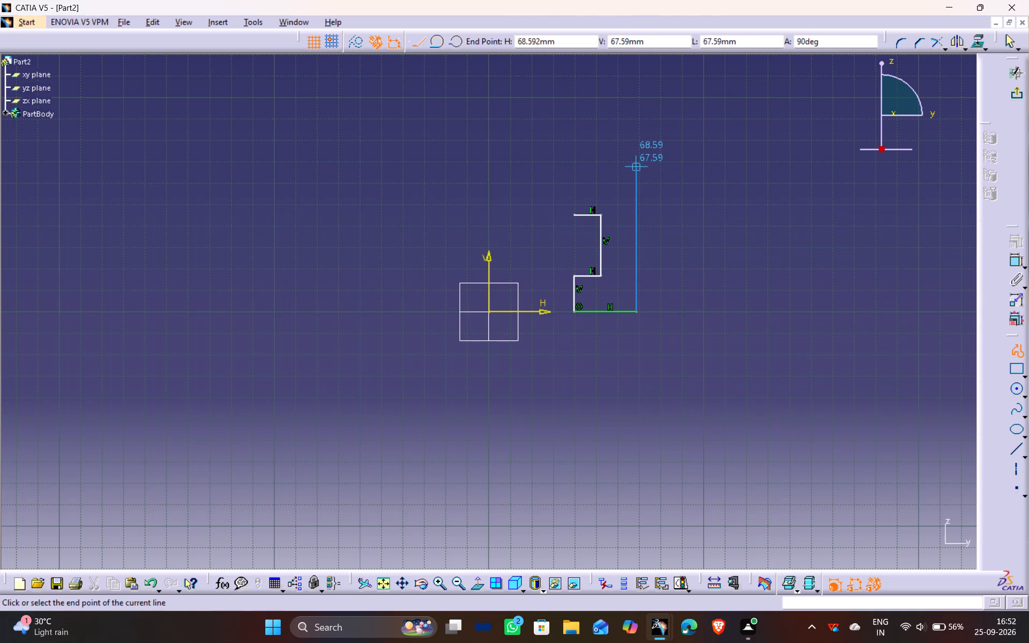
left_click(637, 211)
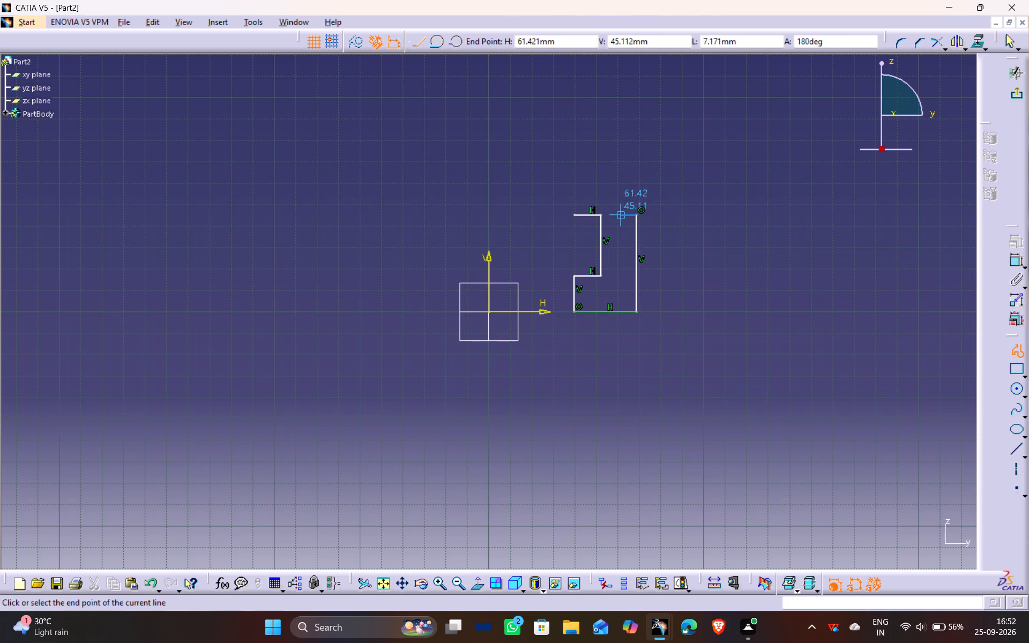
left_click(621, 214)
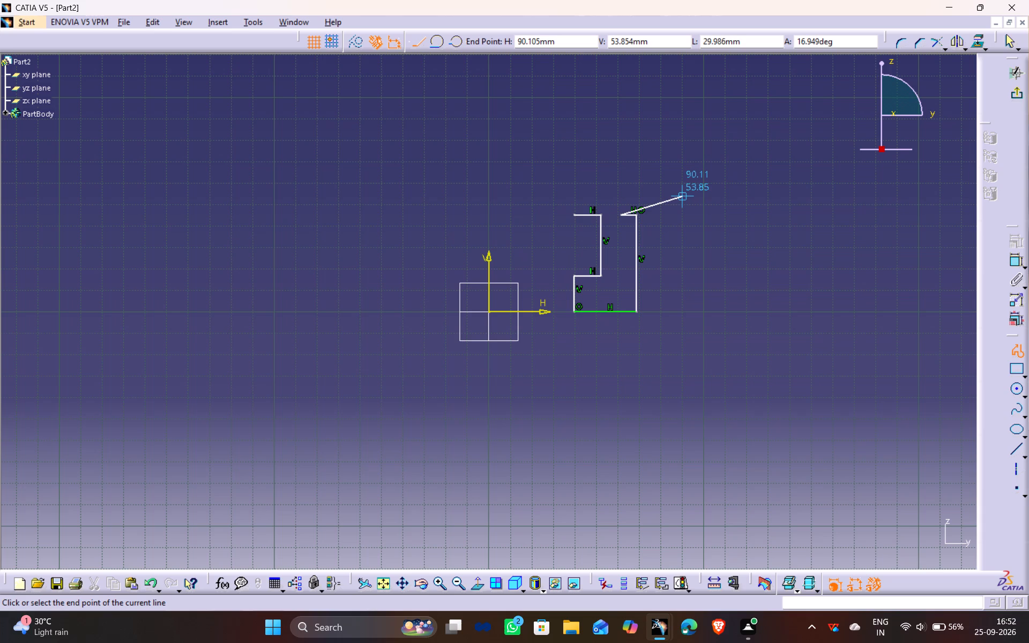
key("Escape")
key("Escape")
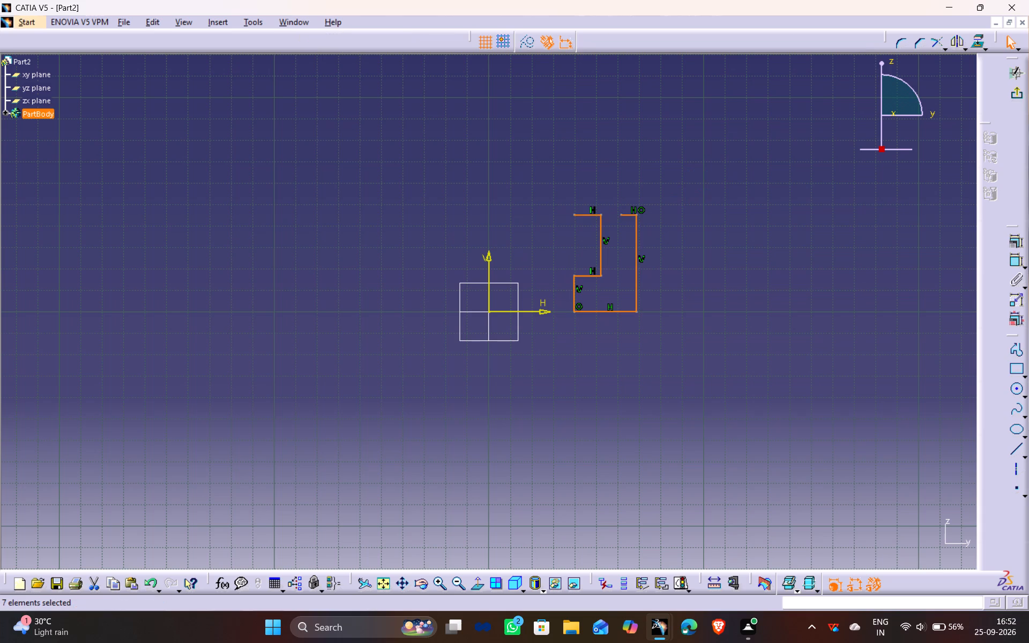
left_click(750, 268)
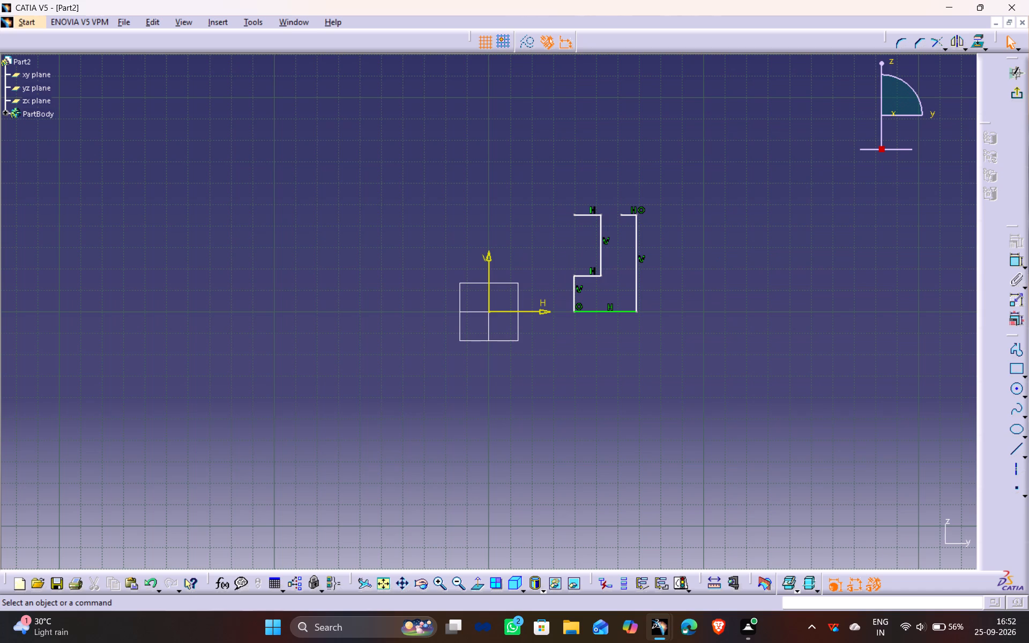
Dimension the profile's long outer vertical line and set its length to 36 mm.
left_click(1019, 350)
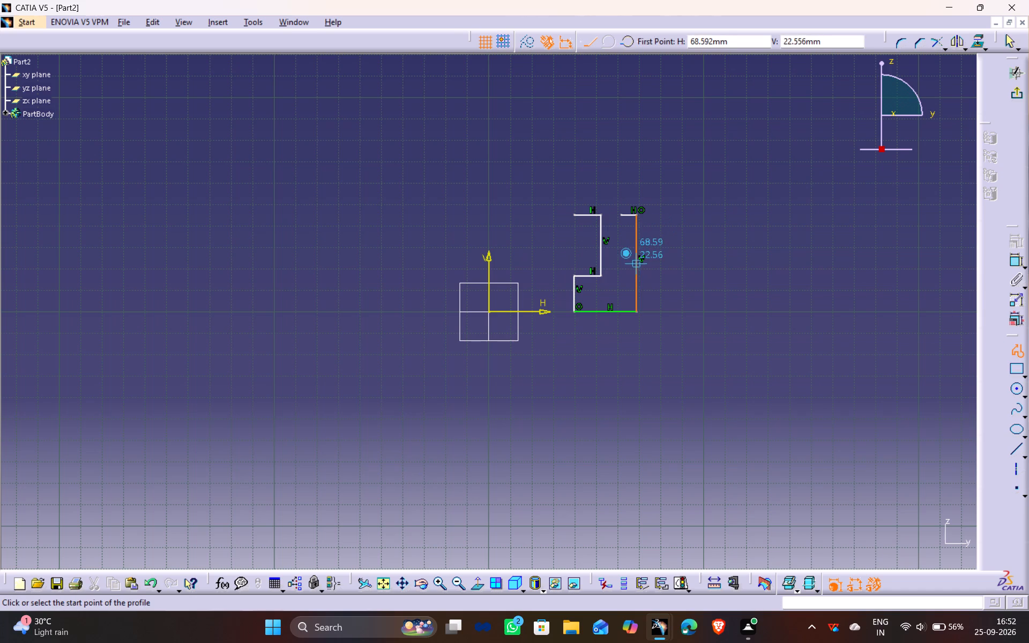
left_click(1015, 258)
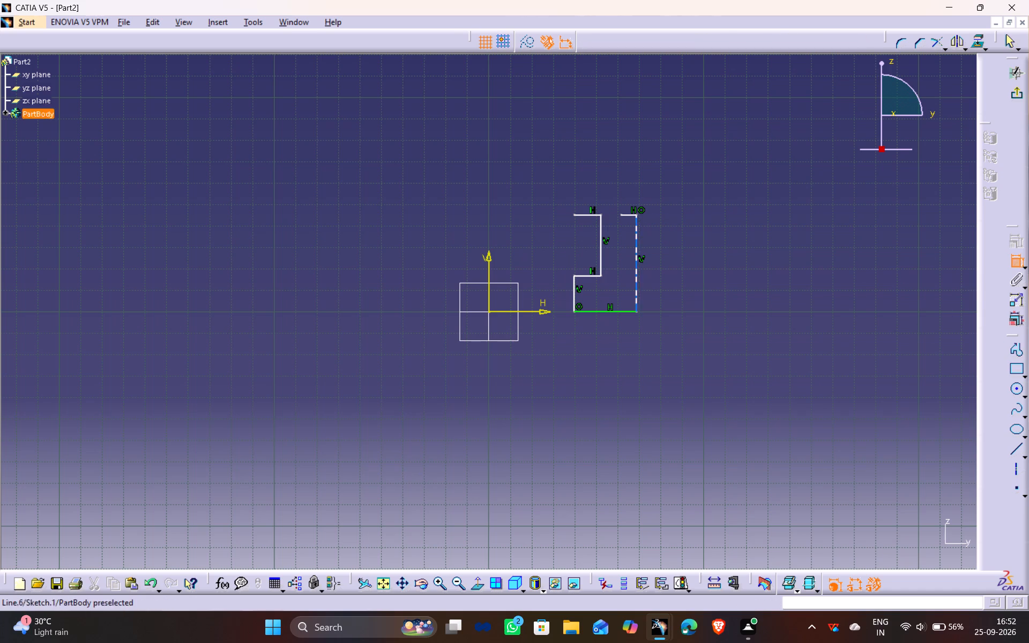
left_click(637, 264)
left_click(667, 269)
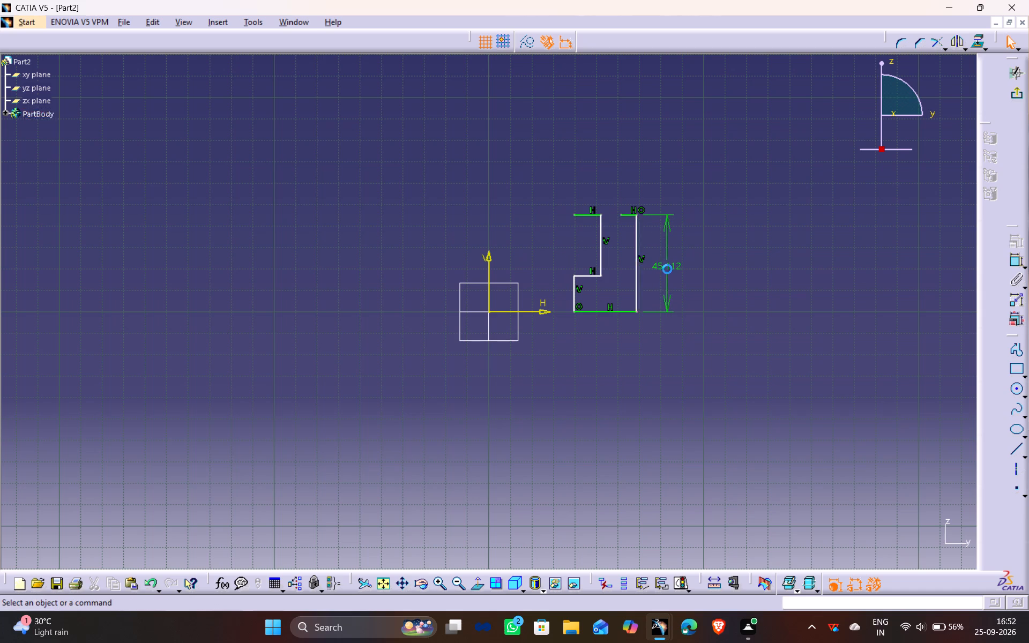
left_click(669, 264)
left_click(669, 264)
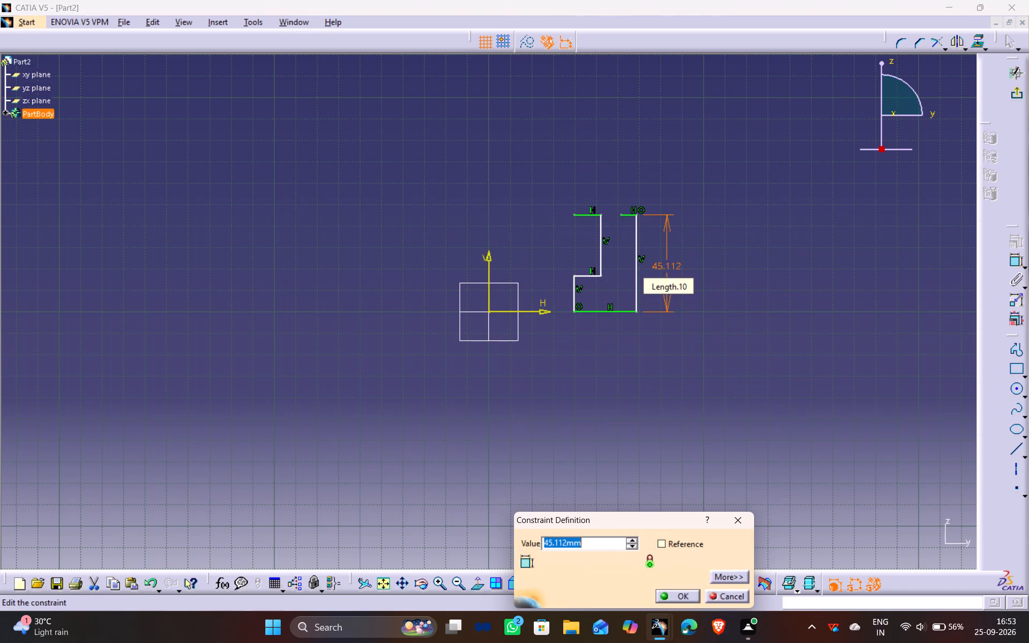
type("36")
key("Return")
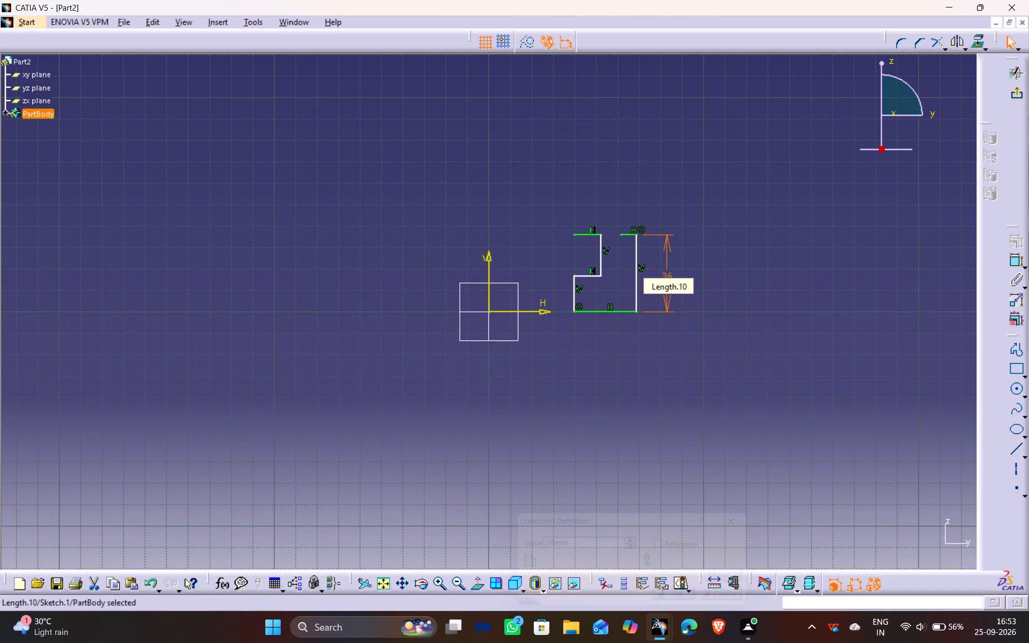
left_click(766, 227)
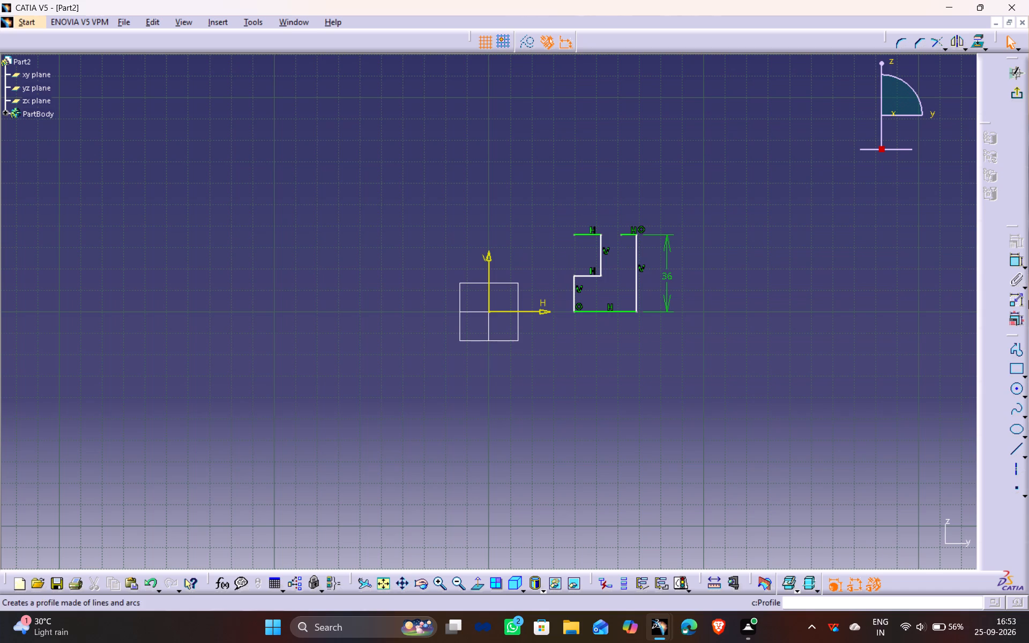
Dimension the distance from the V axis to the profile's outer vertical line and set it to 40 mm.
left_click(1019, 264)
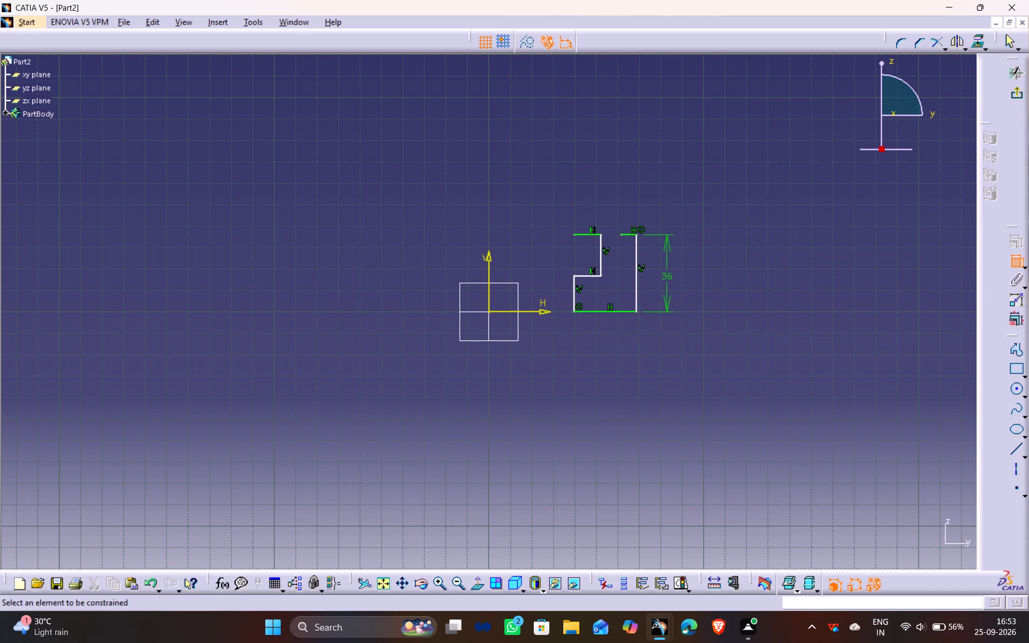
left_click(488, 259)
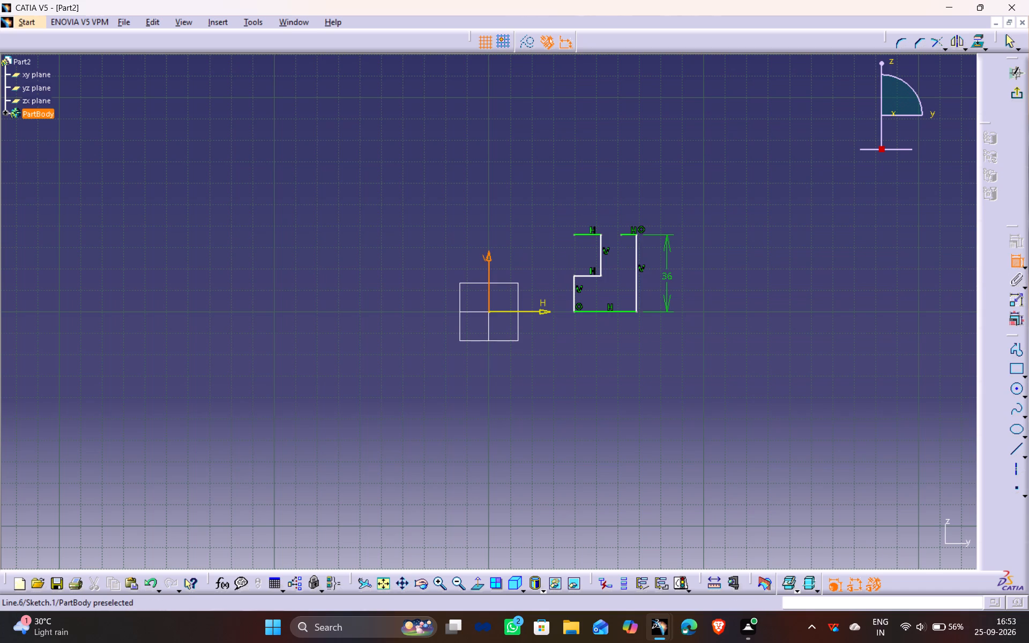
left_click(635, 297)
left_click(573, 359)
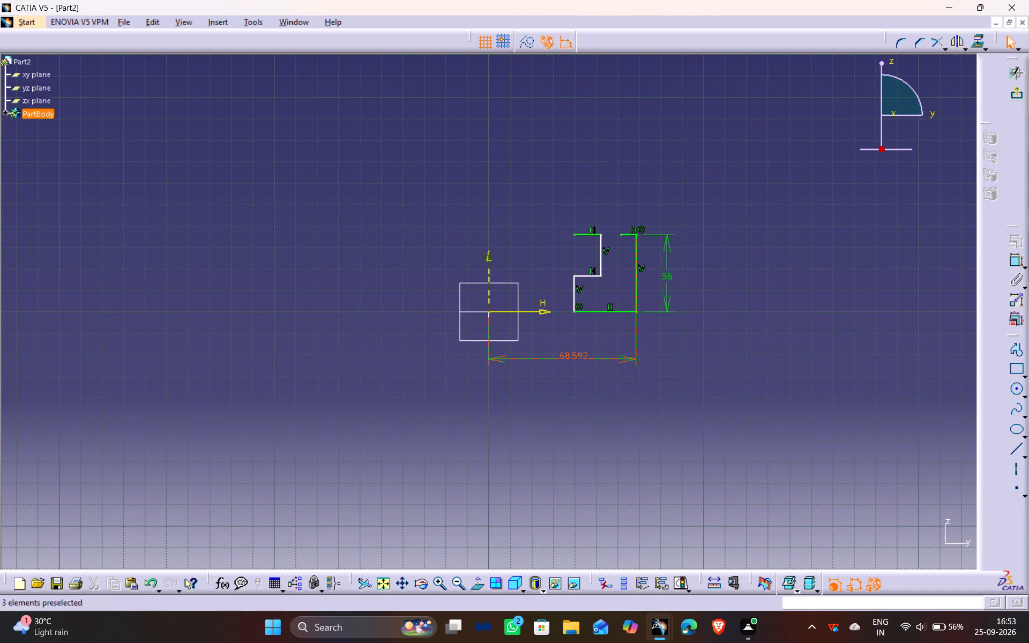
left_click(573, 352)
double_click(571, 357)
type("40")
key("Return")
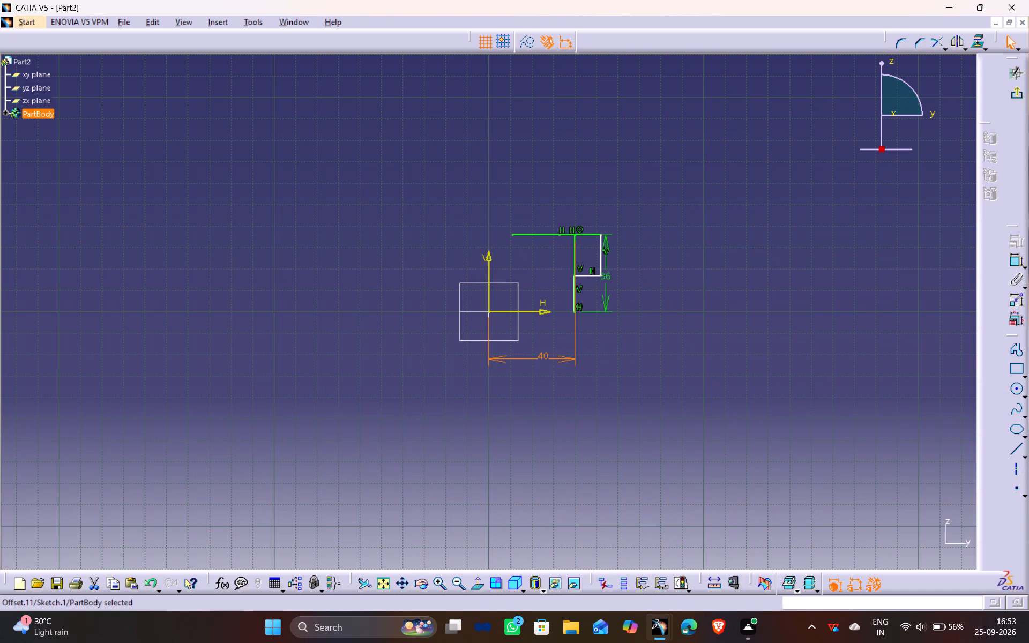
Reposition the profile's inner stepped lines inside the outer vertical line, leaving a base about 20 mm wide with a ledge about 6 mm deep.
left_click_drag(600, 263, 531, 272)
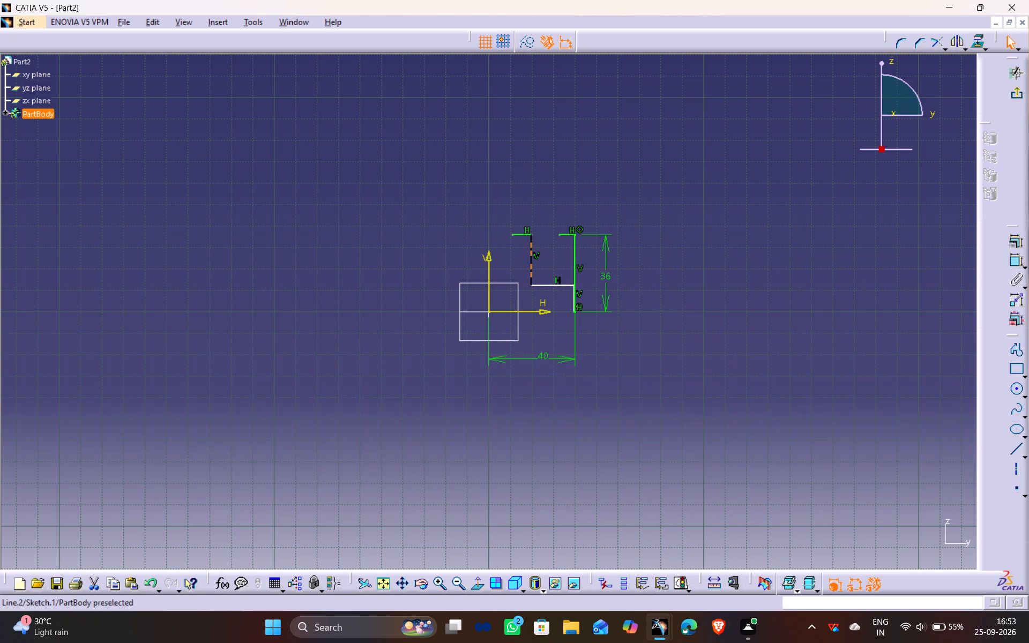
left_click_drag(531, 272, 531, 272)
left_click_drag(561, 286, 529, 283)
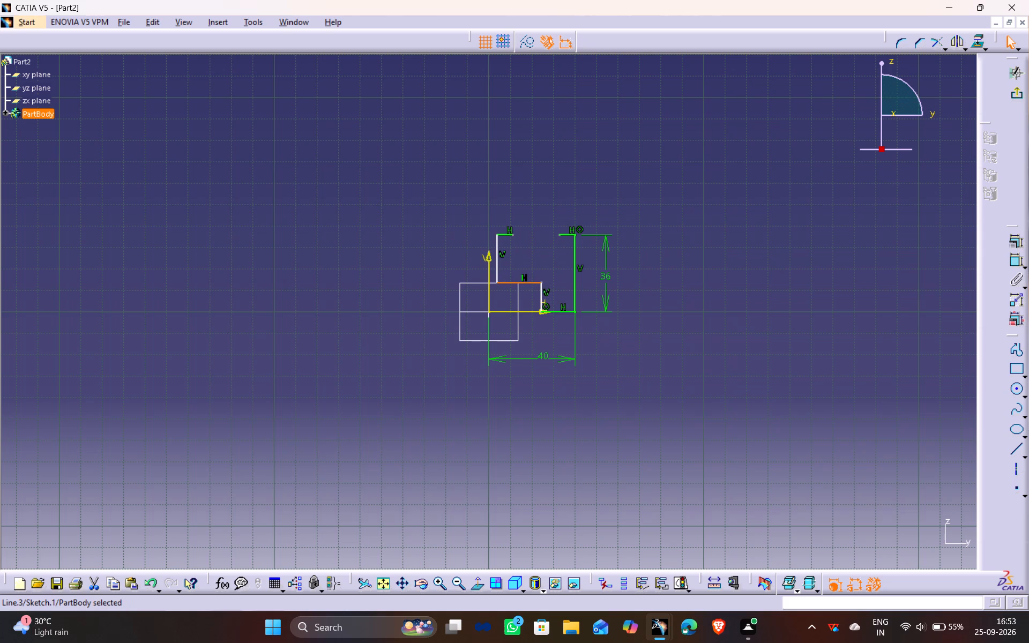
left_click_drag(497, 265, 538, 262)
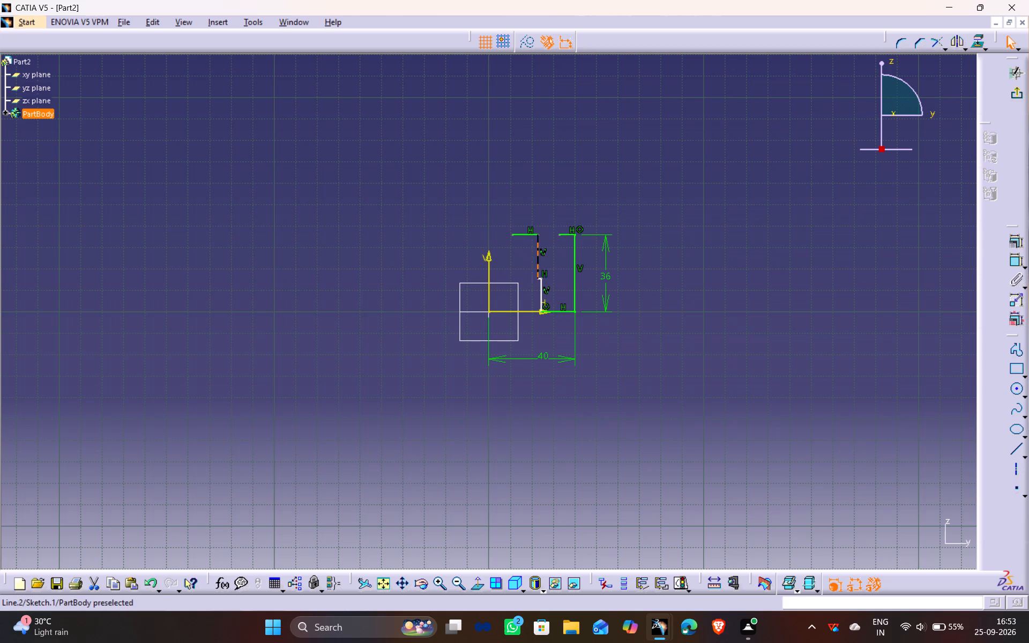
left_click_drag(538, 262, 550, 273)
left_click_drag(542, 295, 537, 295)
left_click_drag(537, 295, 531, 296)
left_click_drag(549, 275, 543, 274)
left_click_drag(538, 287, 540, 276)
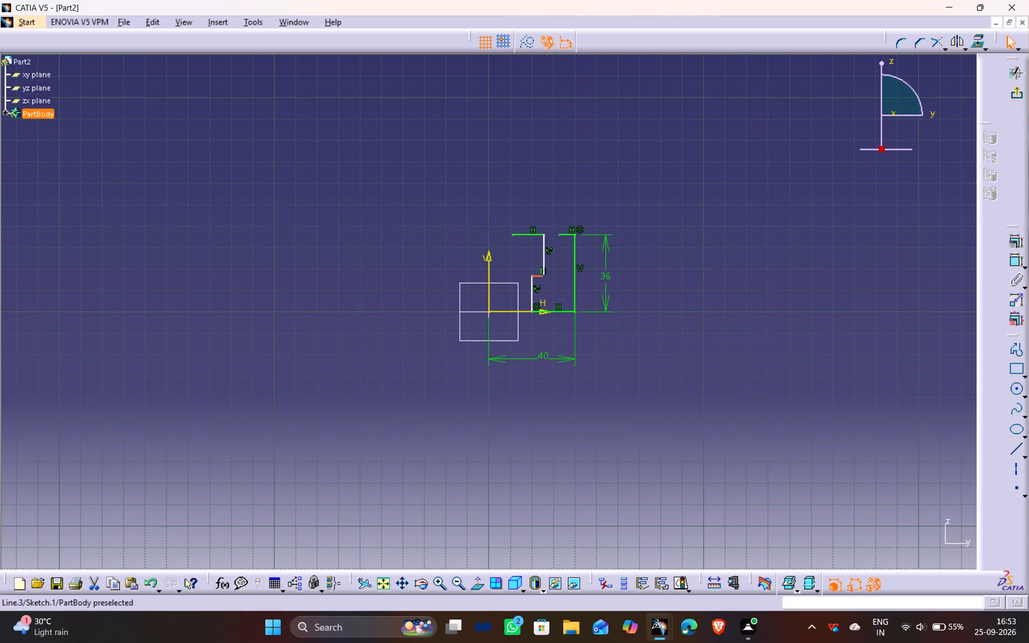
left_click(629, 345)
Move the 40 mm dimension closer beneath the profile.
scroll(573, 396, "down", 1, "ctrl")
middle_click_drag(573, 395, 572, 389, "ctrl")
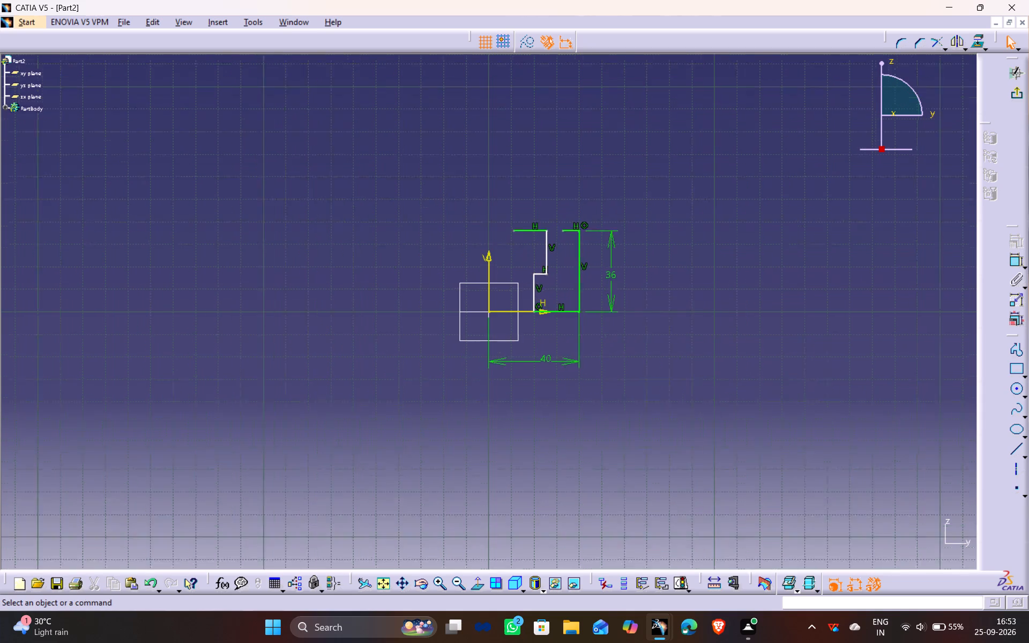
middle_click_drag(572, 389, 575, 356, "ctrl")
middle_click_drag(576, 355, 573, 342, "ctrl")
left_click_drag(588, 391, 587, 353)
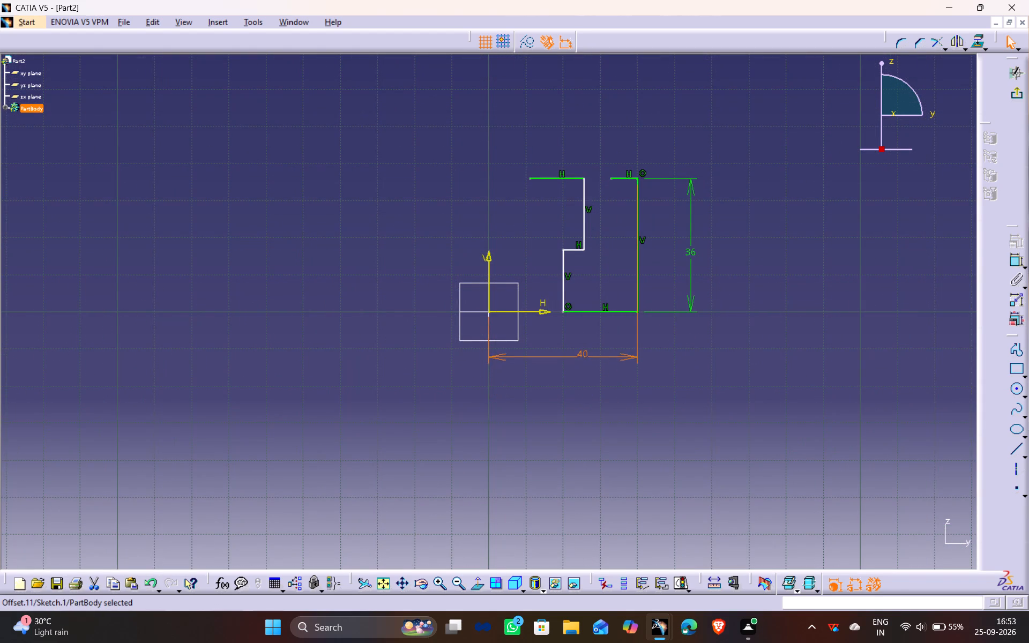
left_click_drag(587, 353, 587, 343)
Dimension the lower inner vertical line of the step and set its length to 12 mm.
middle_click_drag(681, 333, 589, 356)
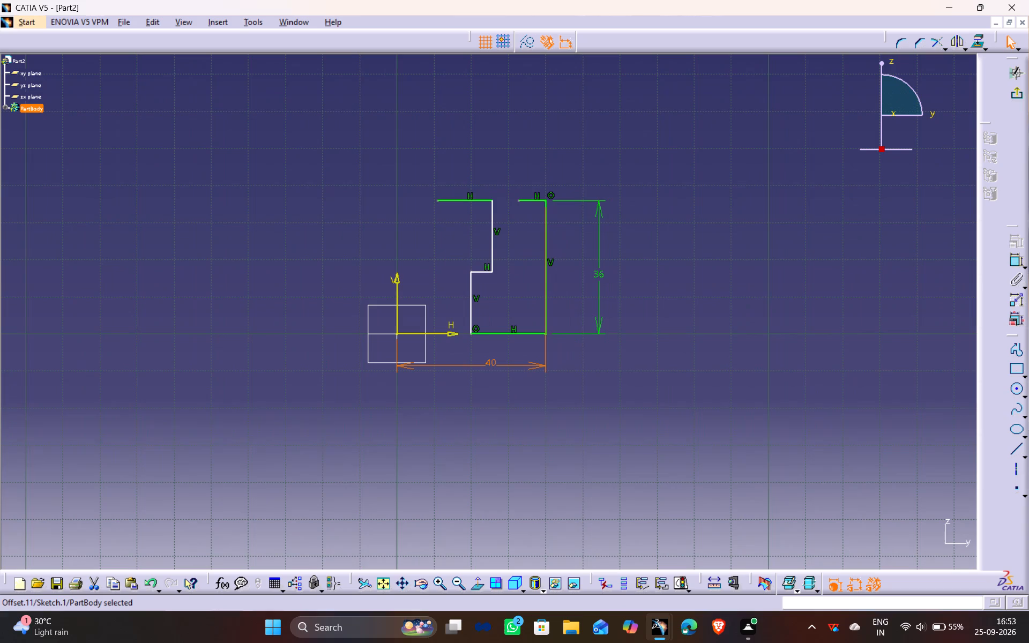
left_click(472, 311)
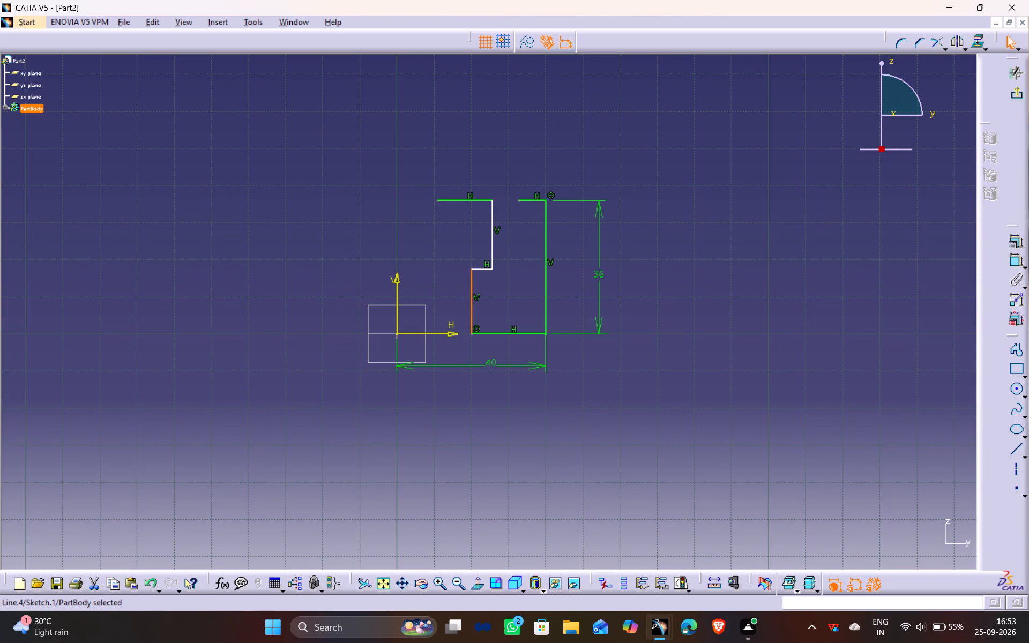
left_click(1016, 263)
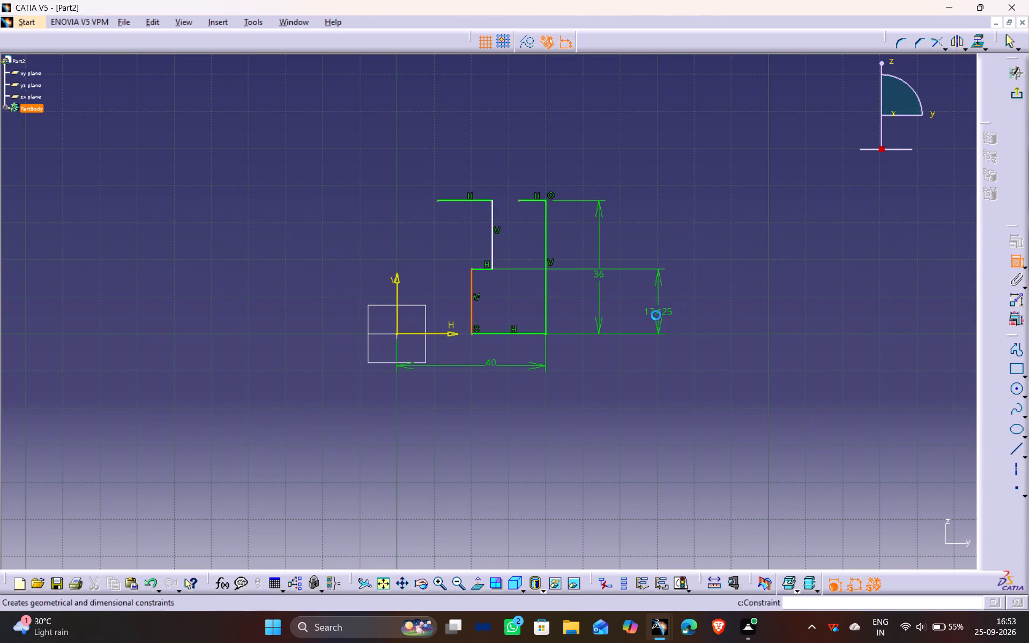
left_click(656, 315)
double_click(657, 312)
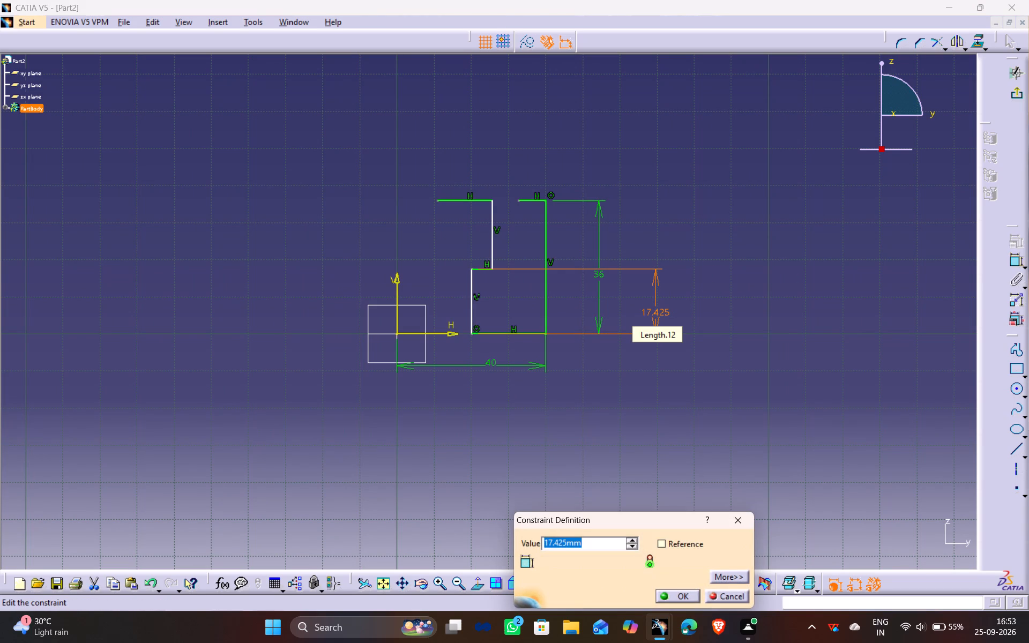
type("12")
key("Return")
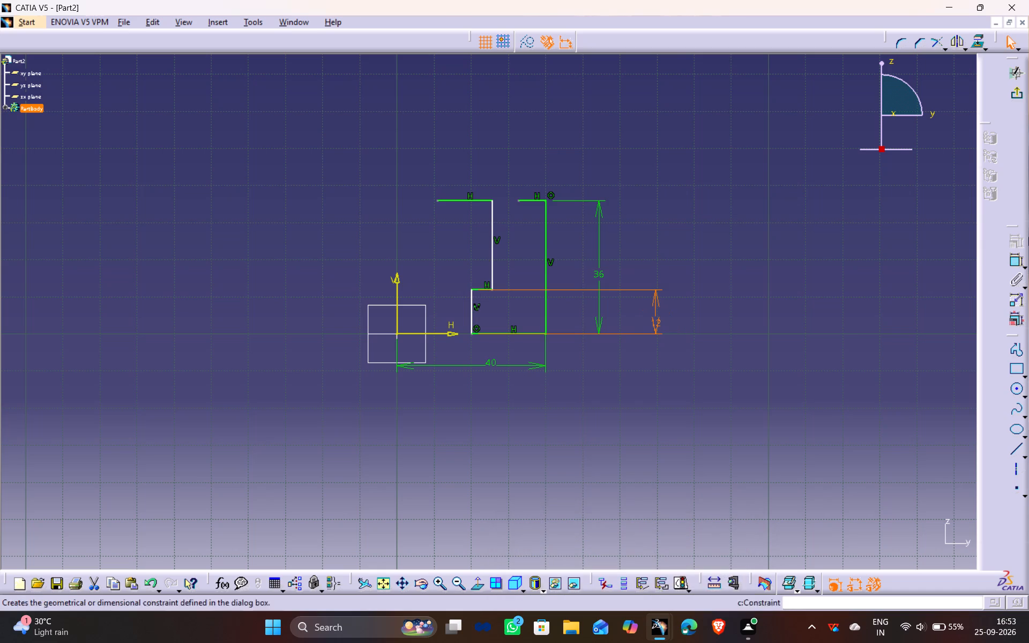
Dimension the profile's bottom horizontal line and set its length to 16 mm.
left_click(1012, 261)
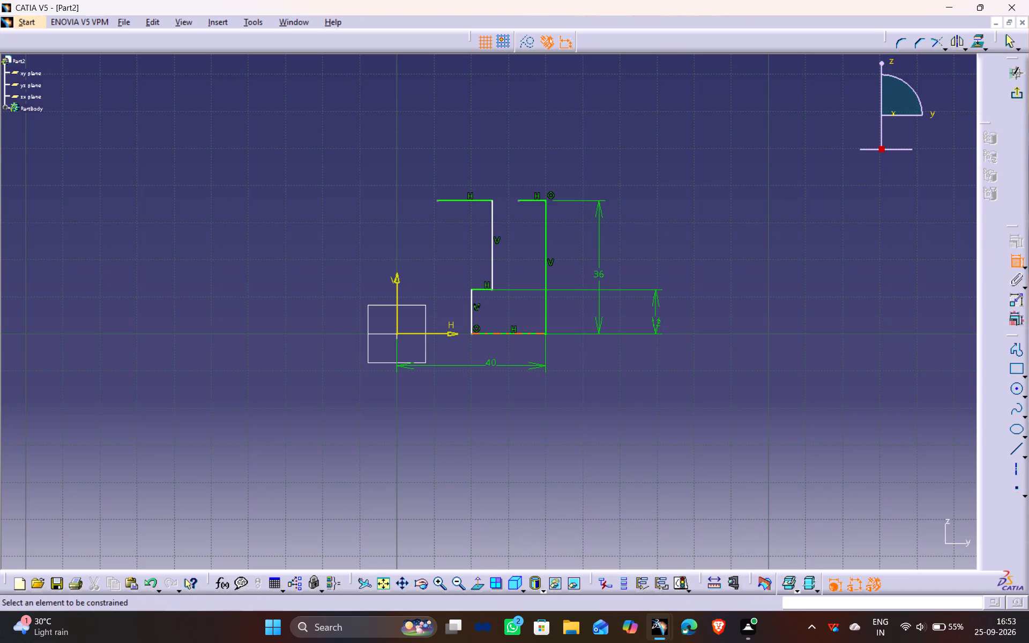
left_click(520, 334)
left_click(518, 388)
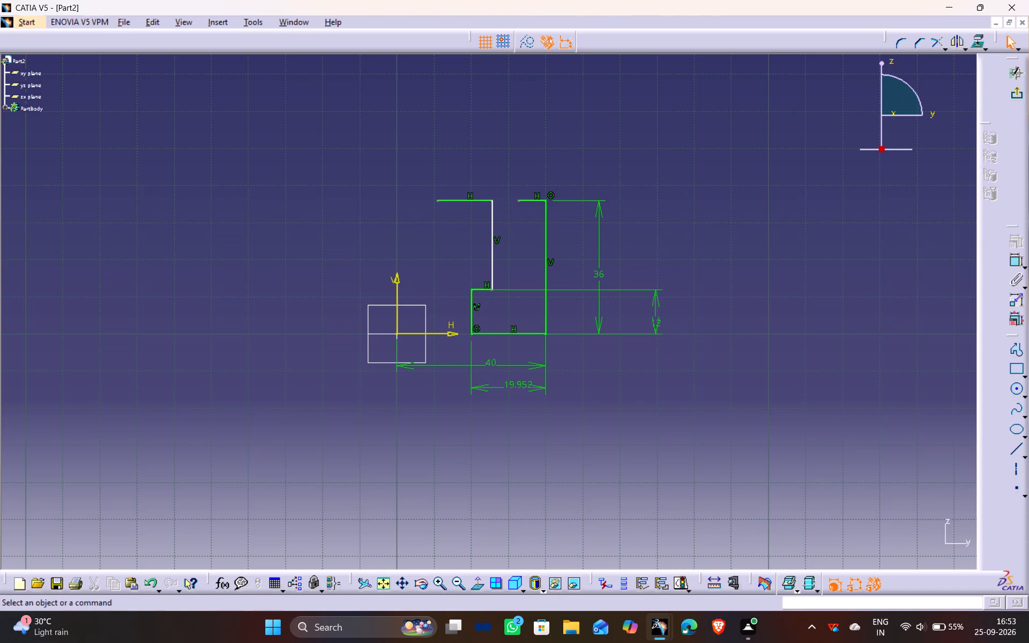
double_click(514, 384)
type("16")
key("Return")
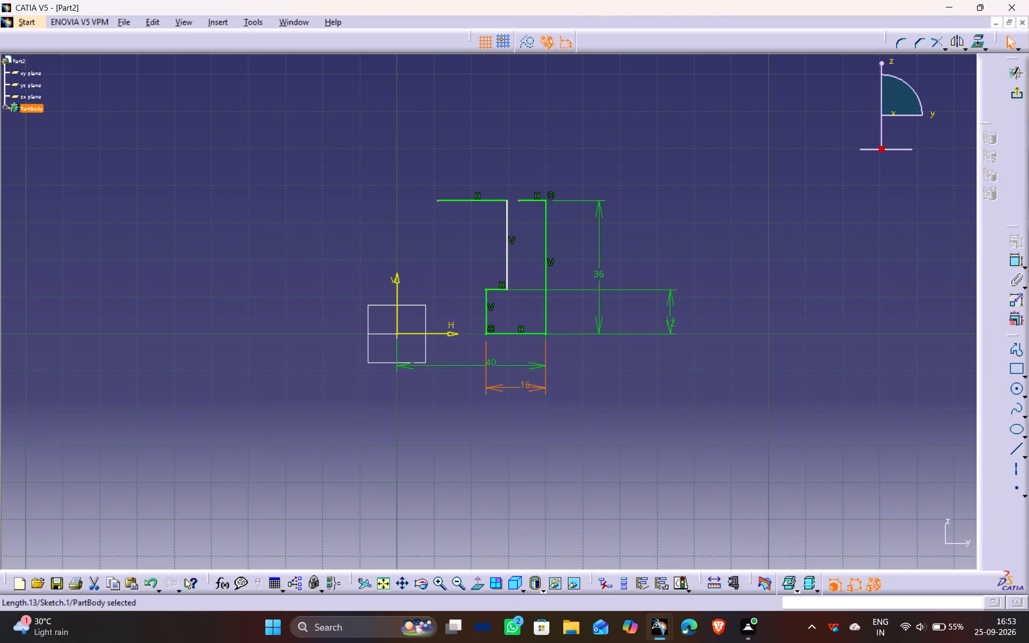
left_click(576, 243)
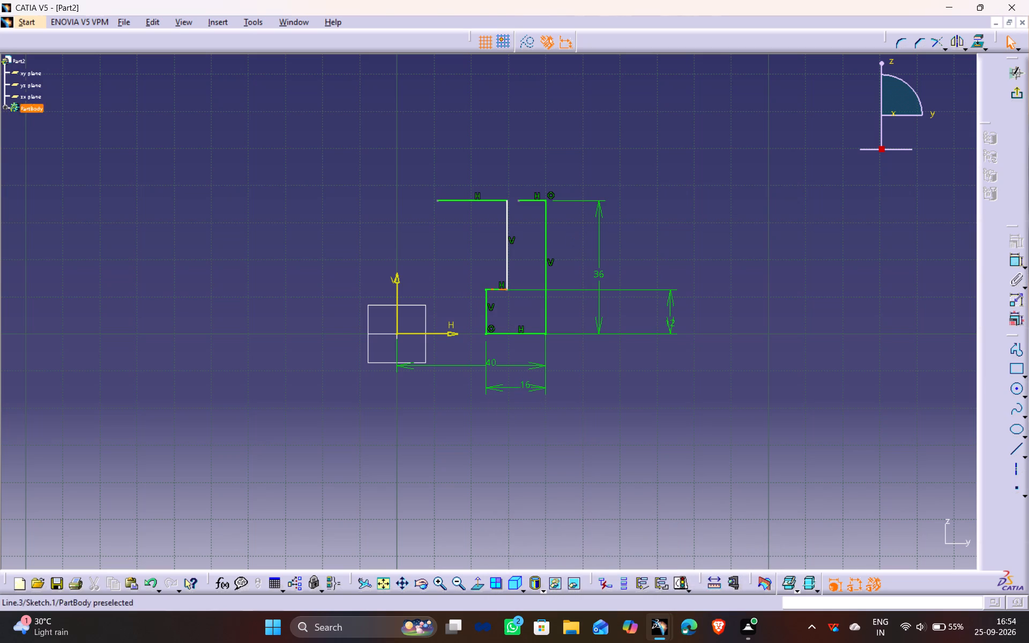
Dimension the step's short horizontal ledge and set its length to 6 mm.
left_click(493, 290)
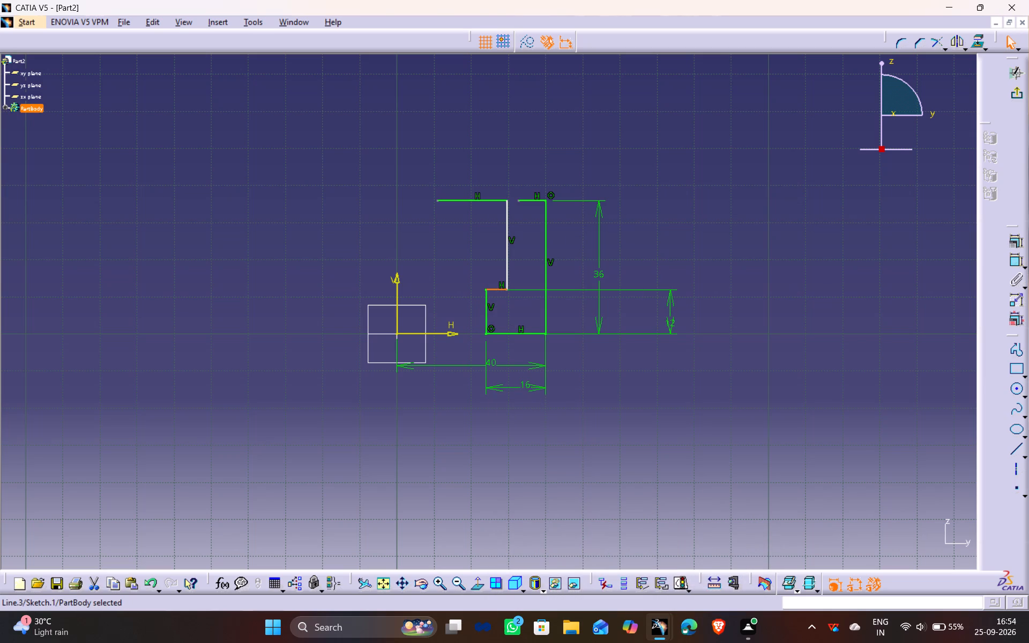
left_click(1016, 259)
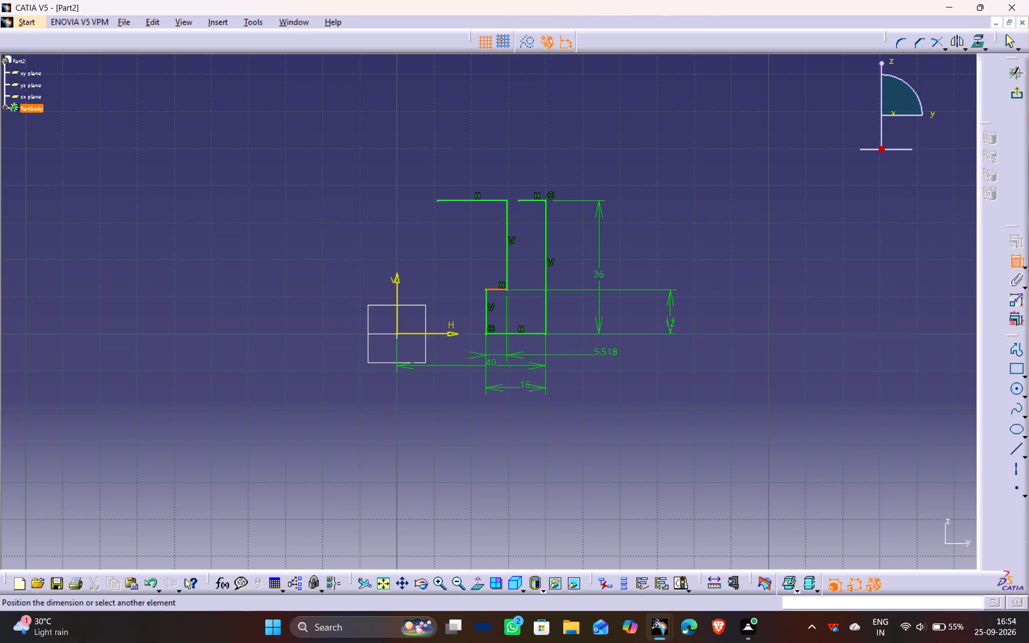
left_click(607, 355)
double_click(607, 348)
key("6")
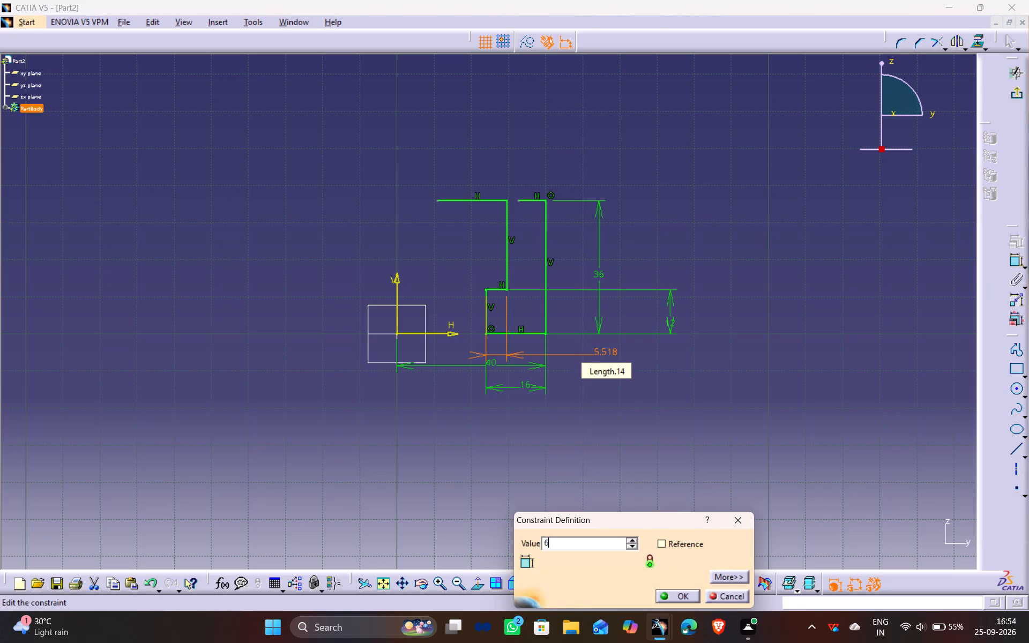
key("Return")
left_click(666, 234)
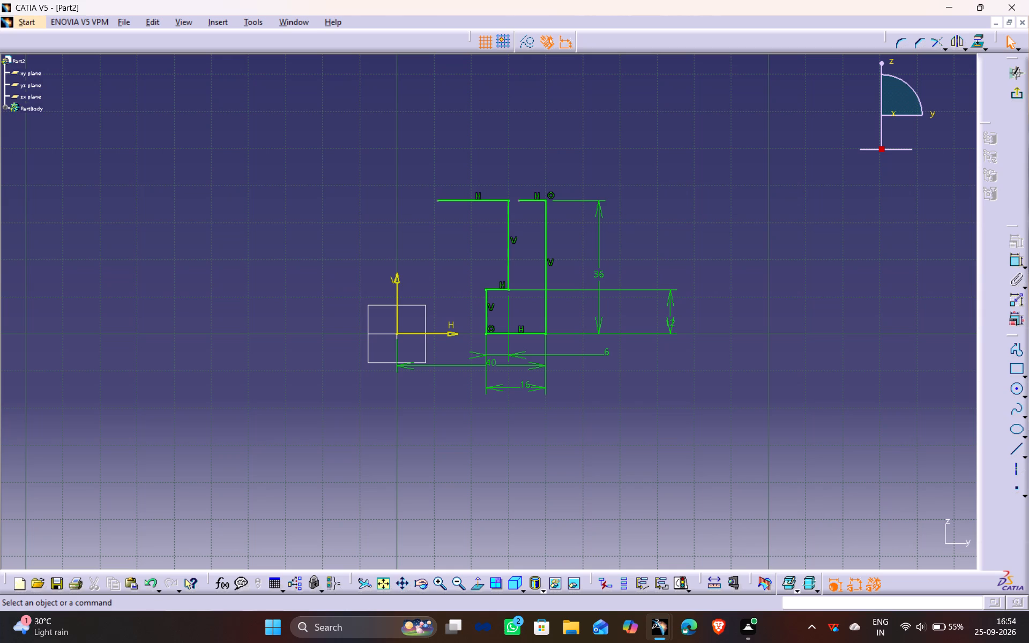
Dimension the short inward lip at the top of the outer vertical line and set its length to 4 mm.
left_click(531, 200)
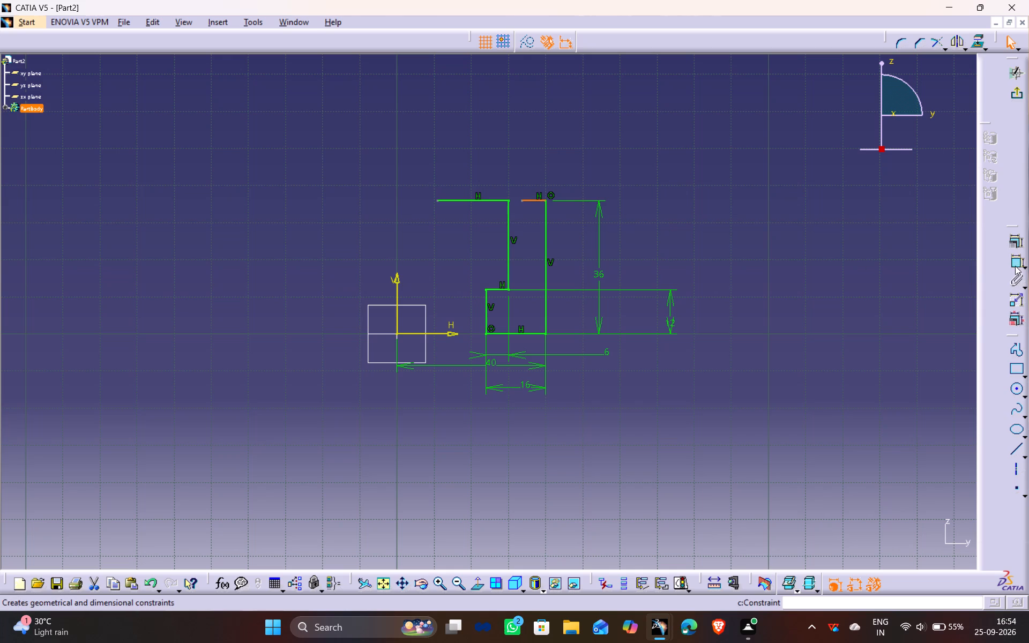
left_click(1015, 266)
left_click(669, 176)
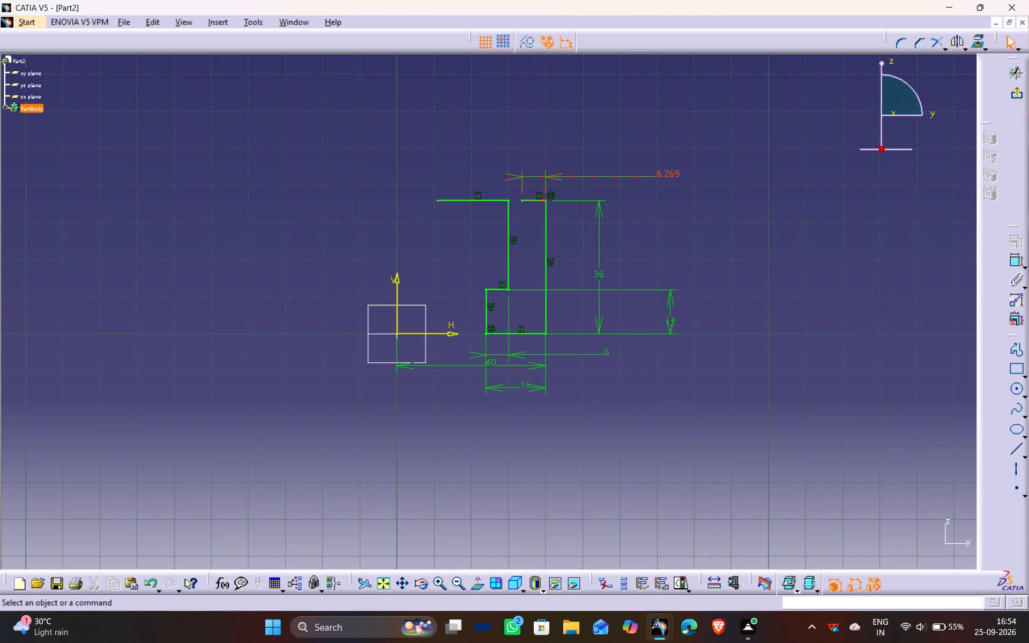
double_click(671, 172)
key("4")
key("Return")
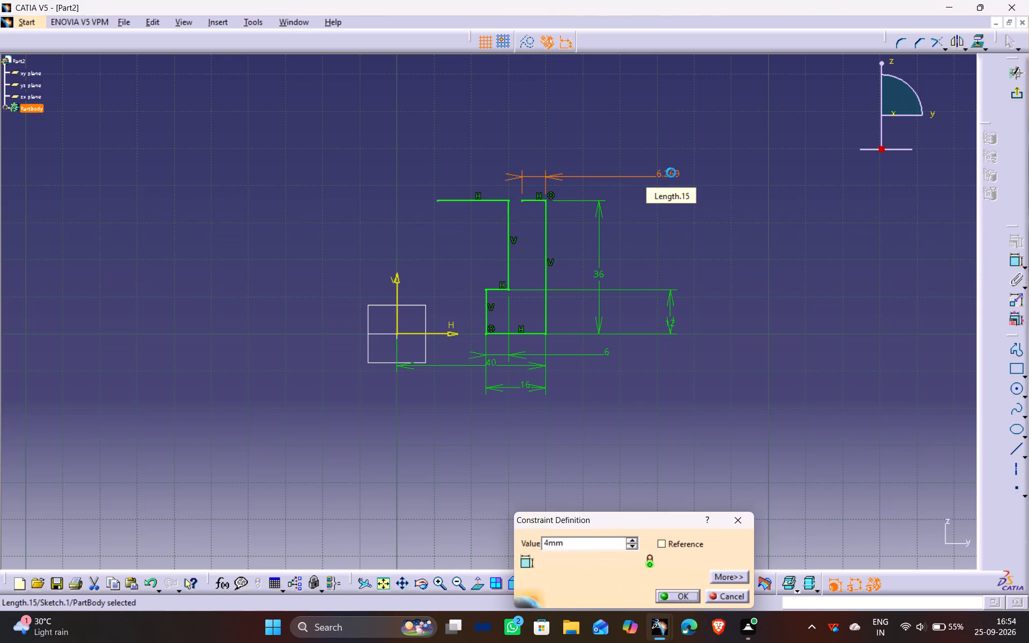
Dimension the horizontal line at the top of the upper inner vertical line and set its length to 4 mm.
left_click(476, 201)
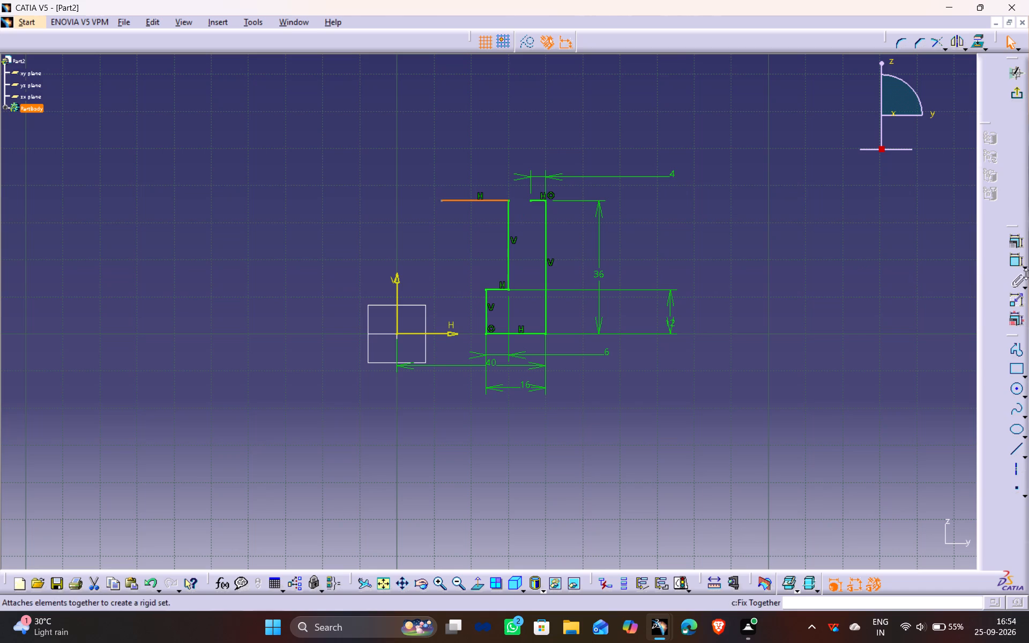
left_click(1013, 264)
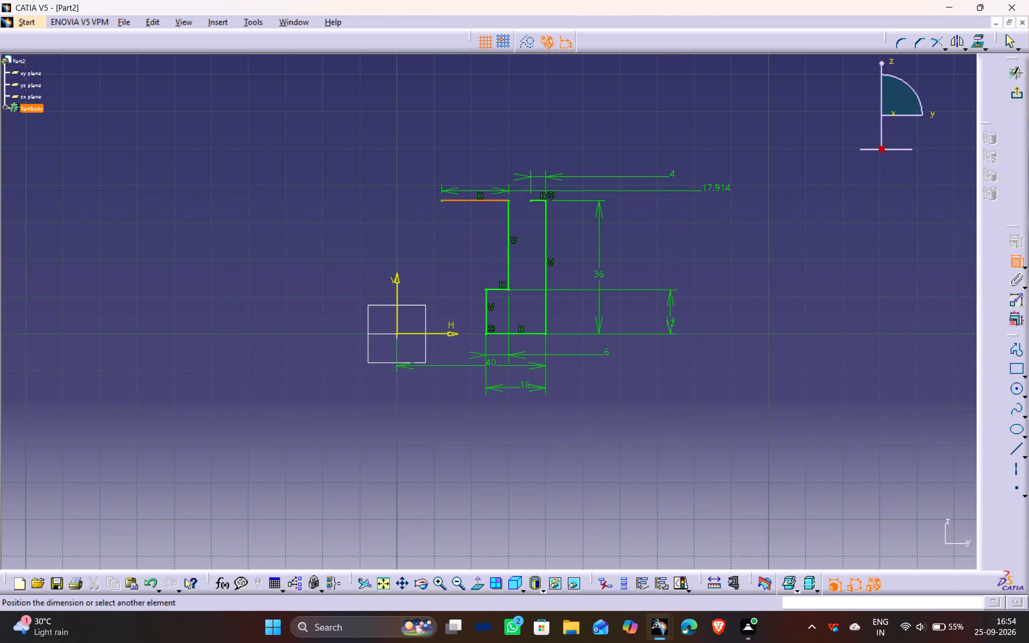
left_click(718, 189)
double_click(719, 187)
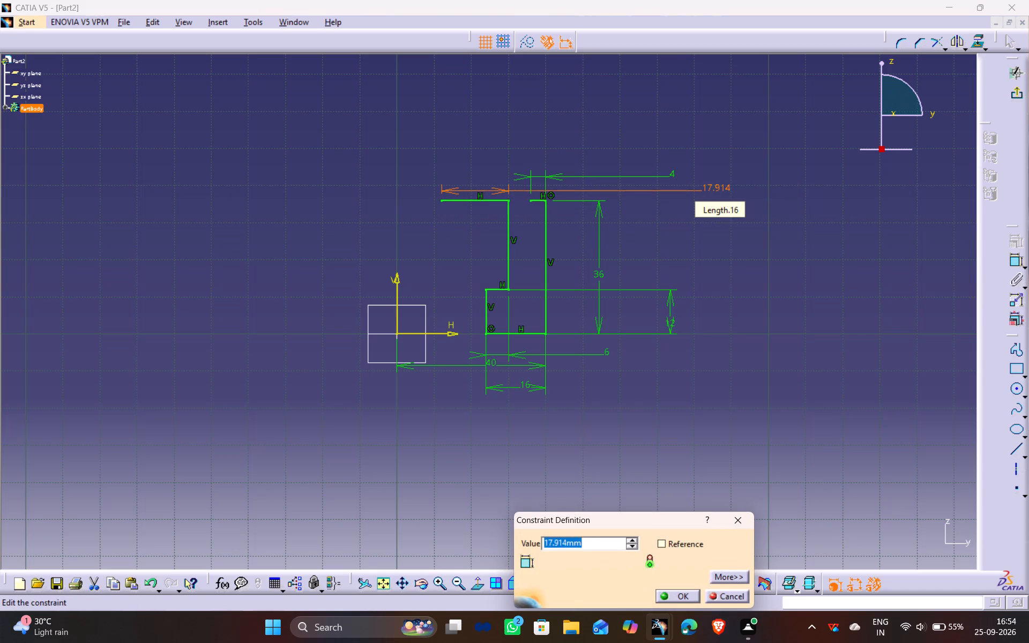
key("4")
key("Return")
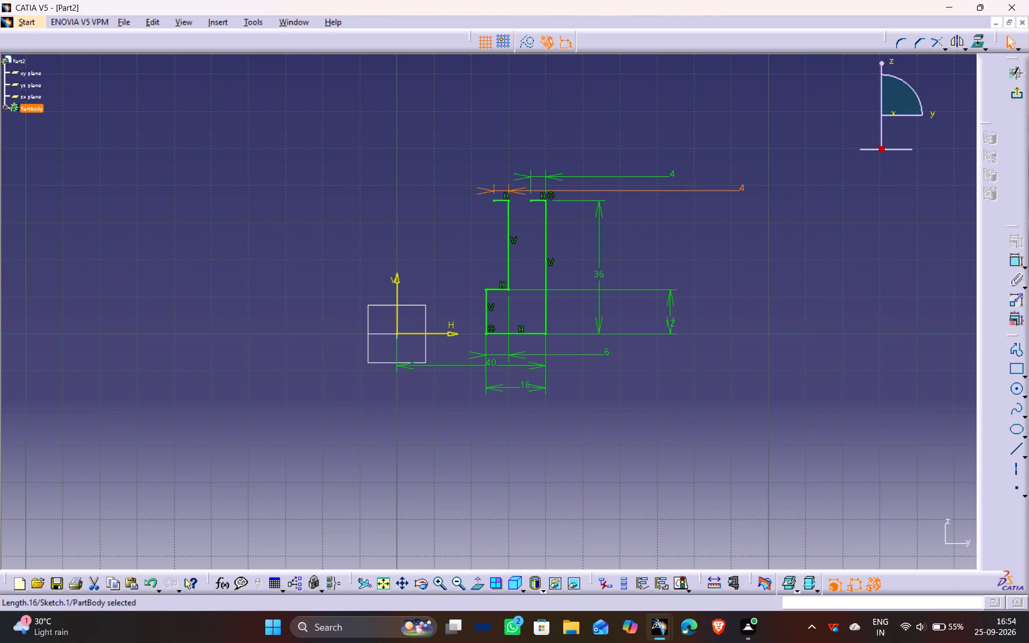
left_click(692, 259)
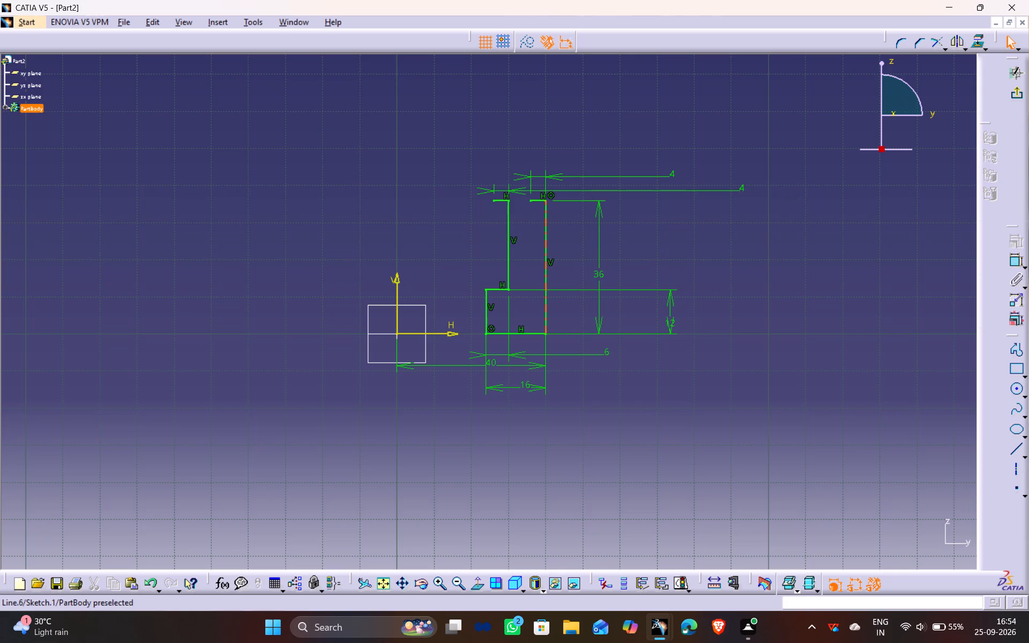
Sketch a circle centred on the vertical axis at a height of 36 mm, with a radius of about 28 mm.
left_click(1017, 395)
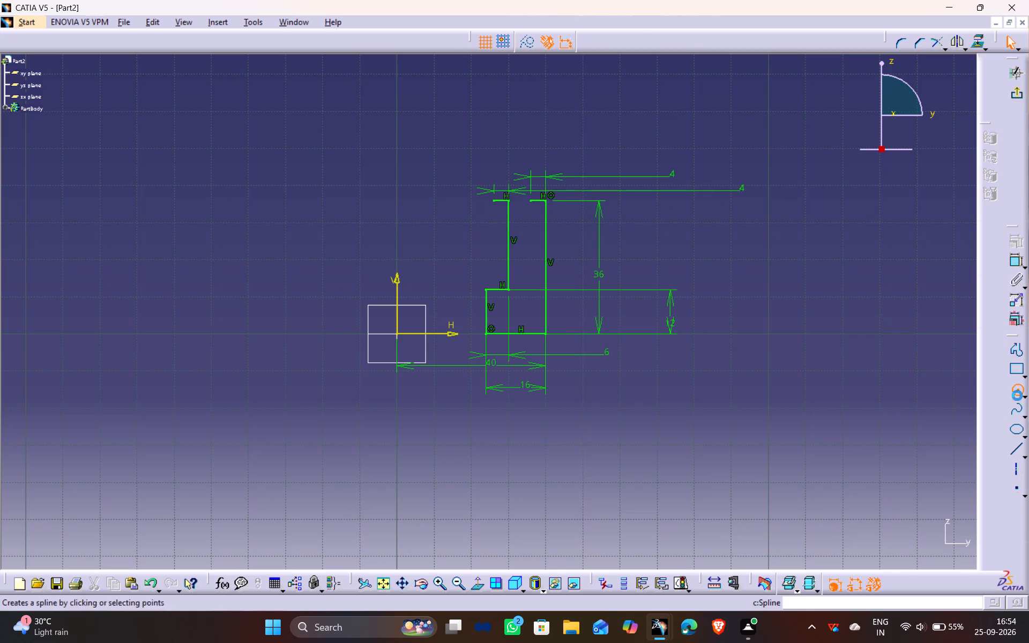
left_click(396, 199)
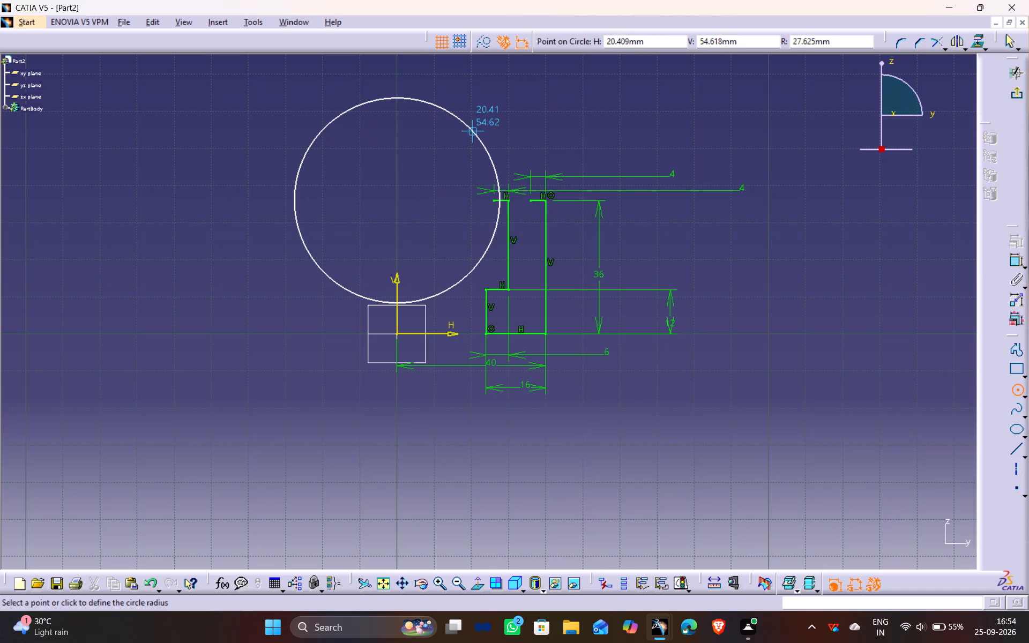
left_click(475, 129)
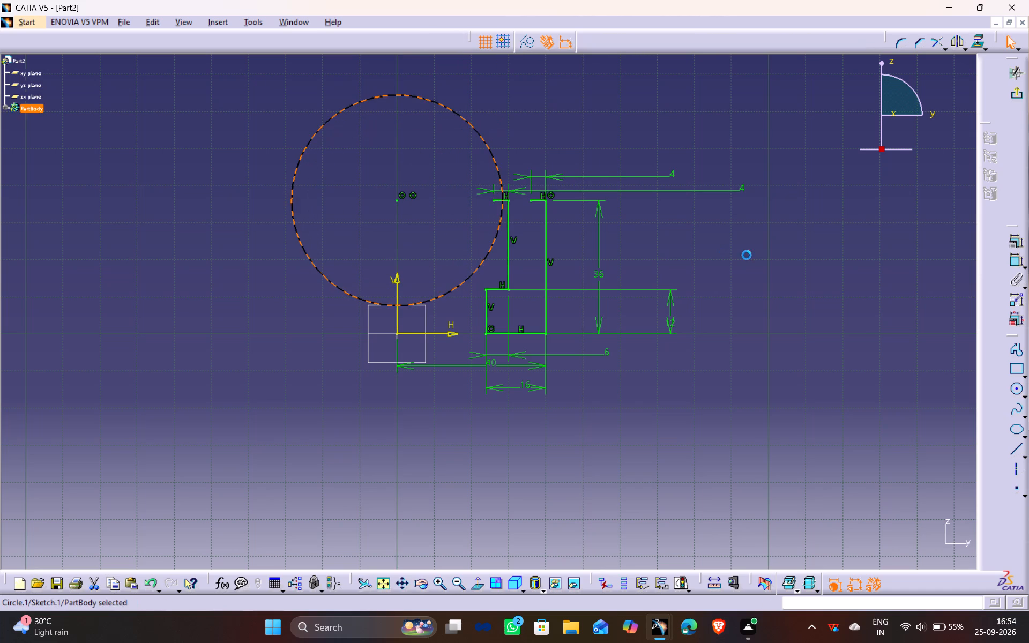
Sketch a larger concentric circle of 36 mm radius that reaches the inner end of the outer top lip.
middle_click_drag(695, 273, 721, 387)
left_click(1016, 387)
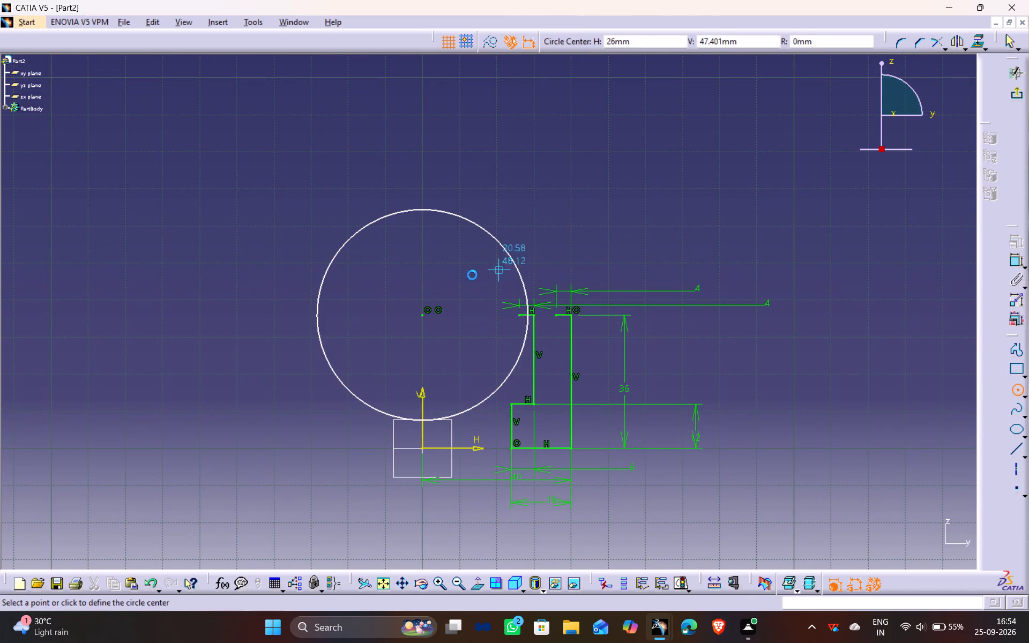
left_click(423, 316)
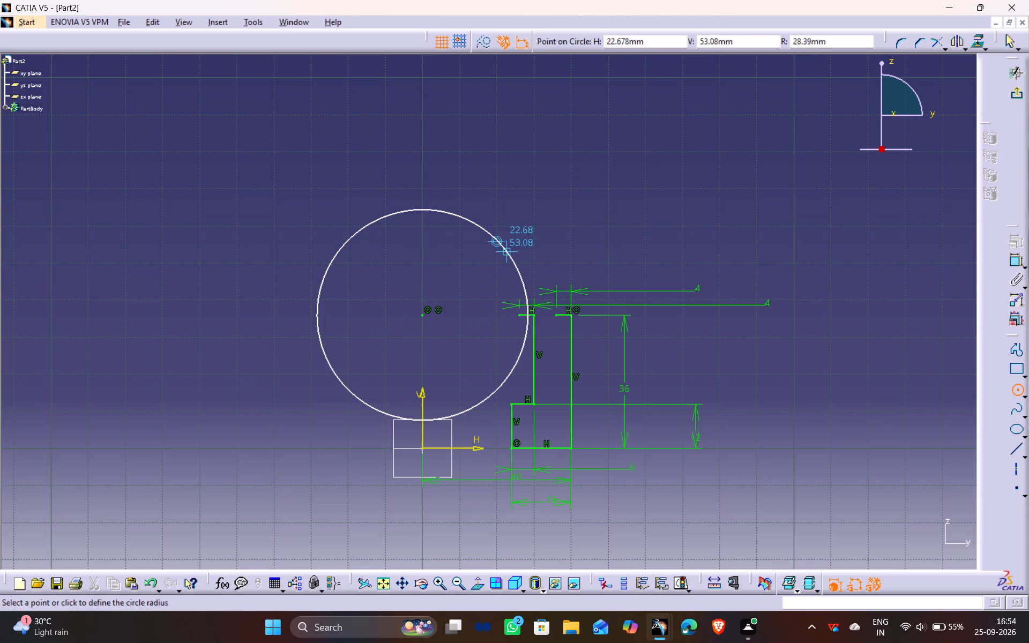
left_click(530, 240)
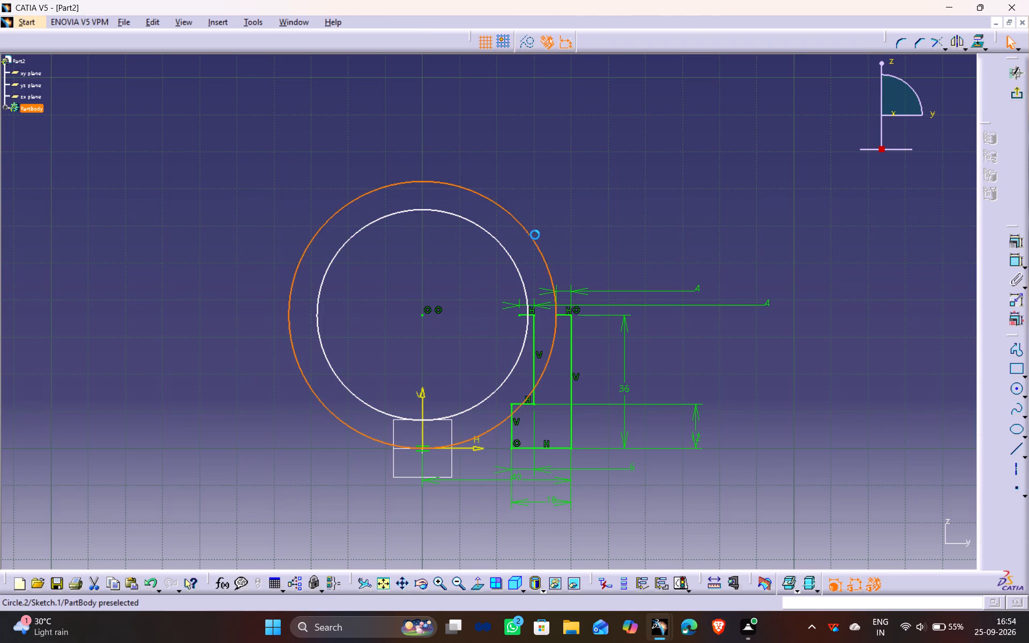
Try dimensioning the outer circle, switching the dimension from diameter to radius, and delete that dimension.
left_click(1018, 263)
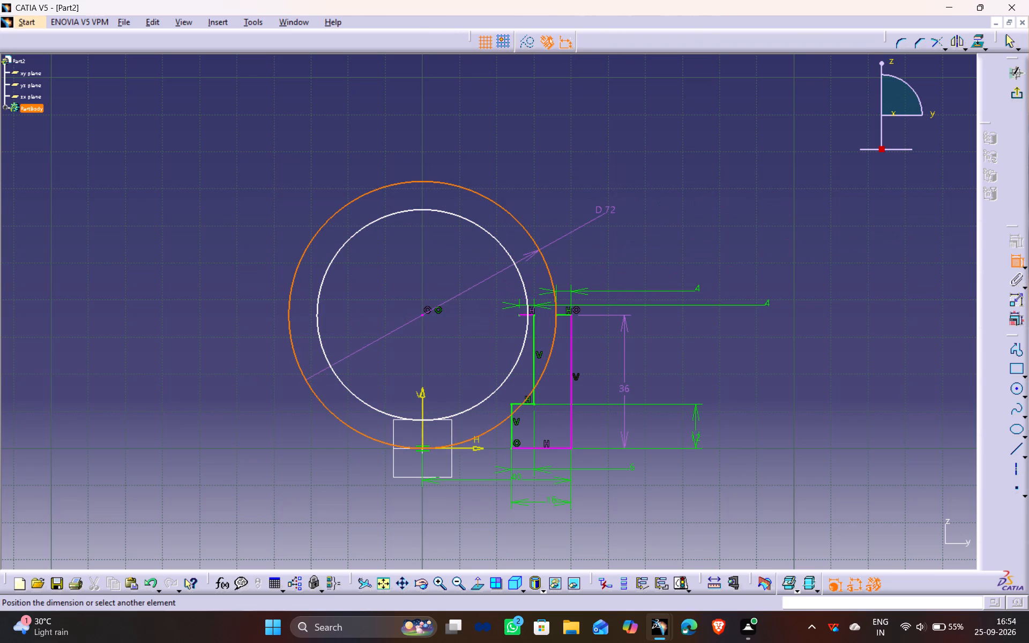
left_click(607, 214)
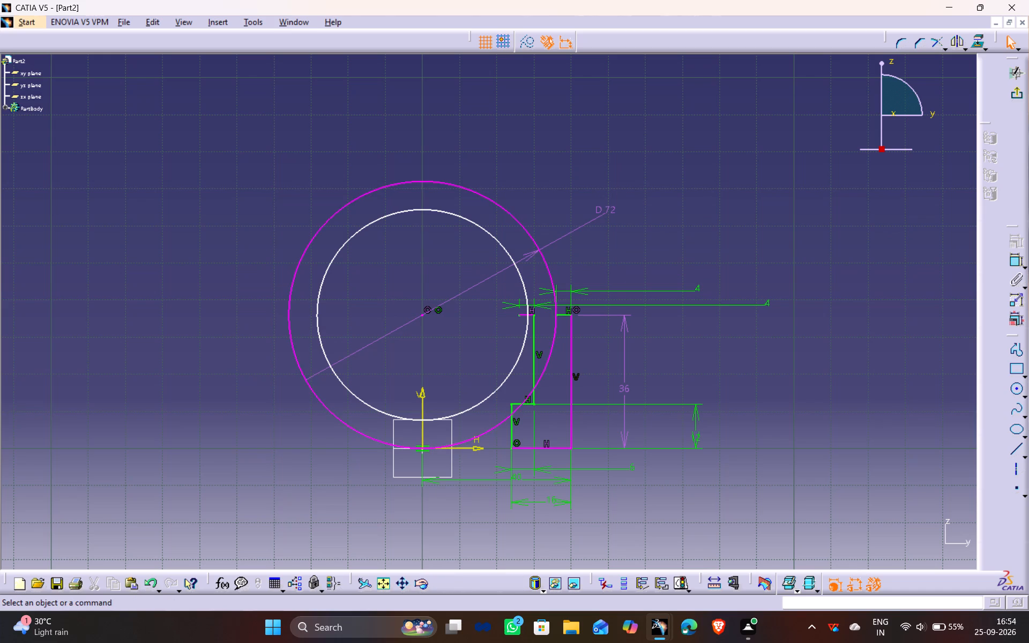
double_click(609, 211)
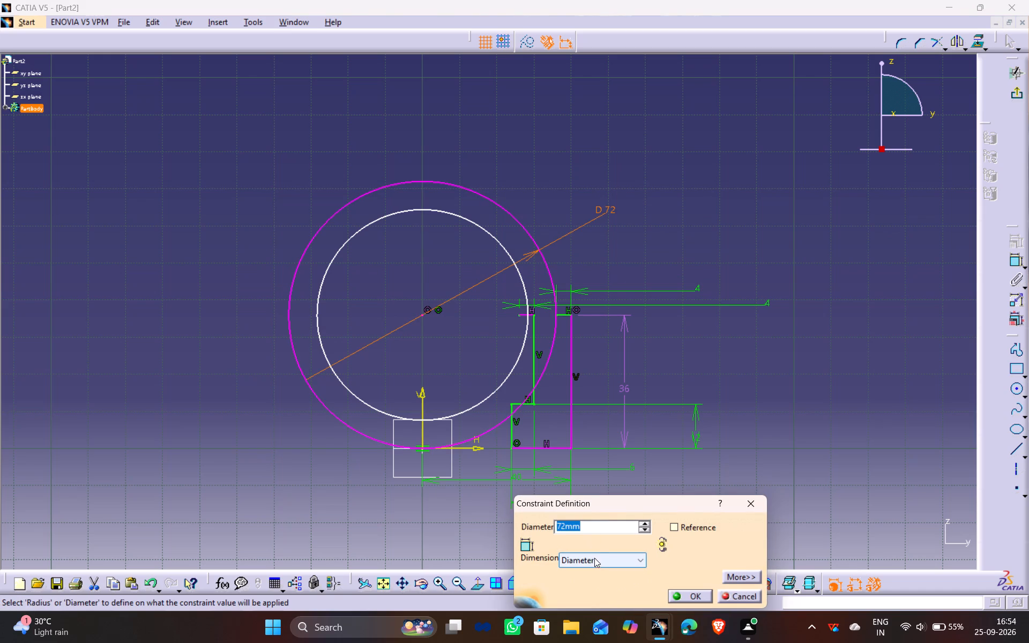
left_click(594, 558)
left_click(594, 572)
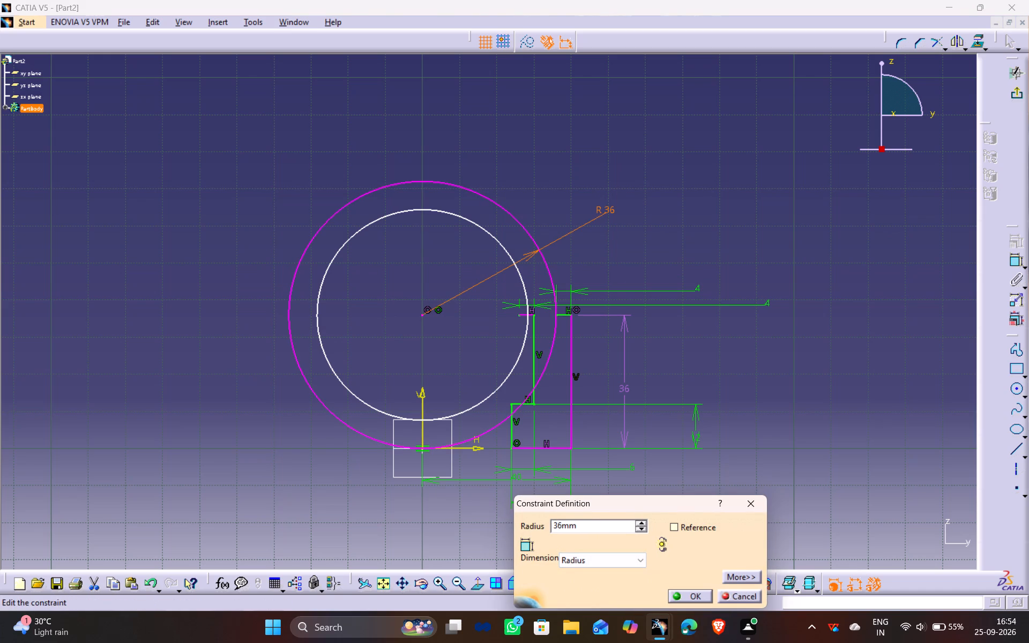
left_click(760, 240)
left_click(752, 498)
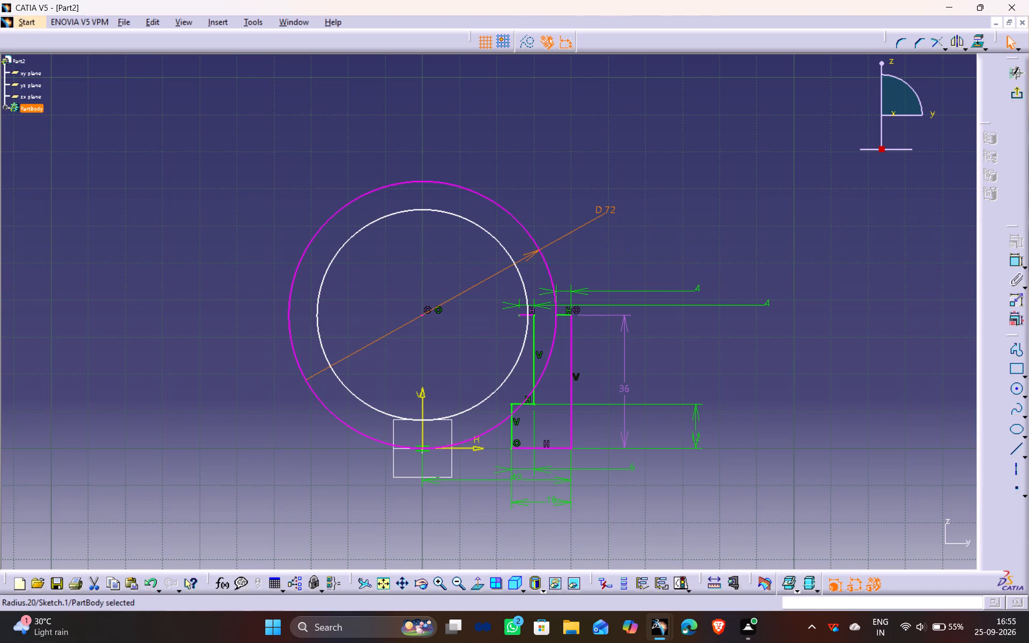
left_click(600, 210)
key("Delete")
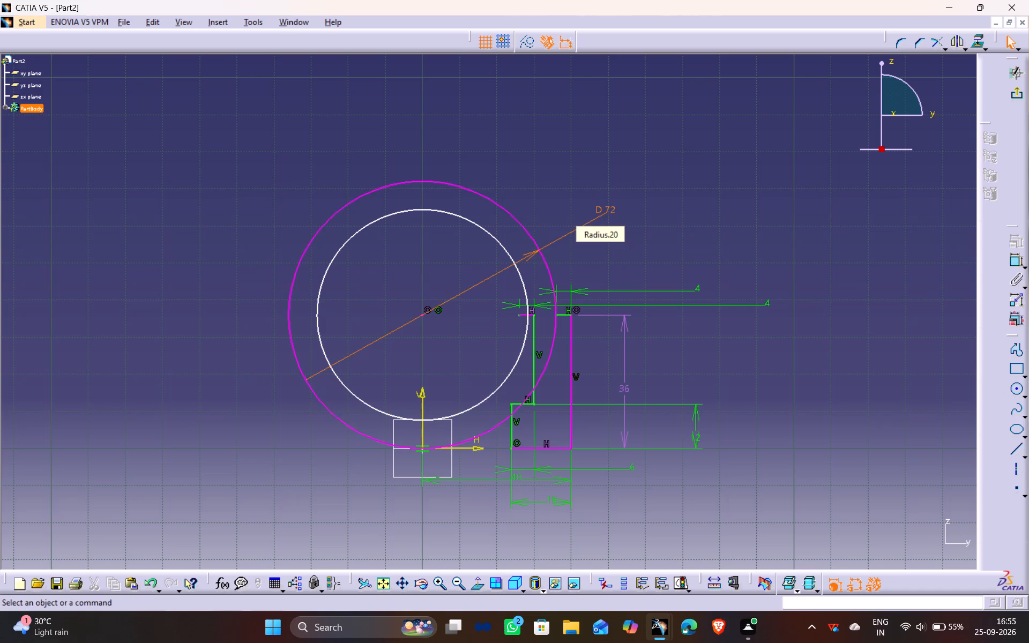
Dimension the inner circle and set its radius to 24 mm.
left_click(523, 272)
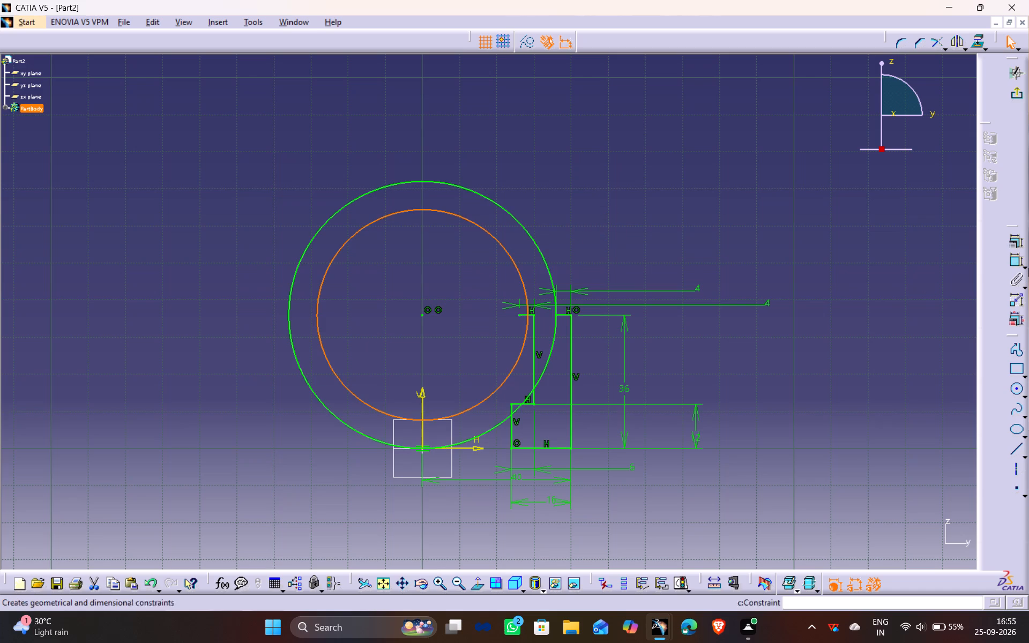
left_click(1015, 261)
left_click(601, 197)
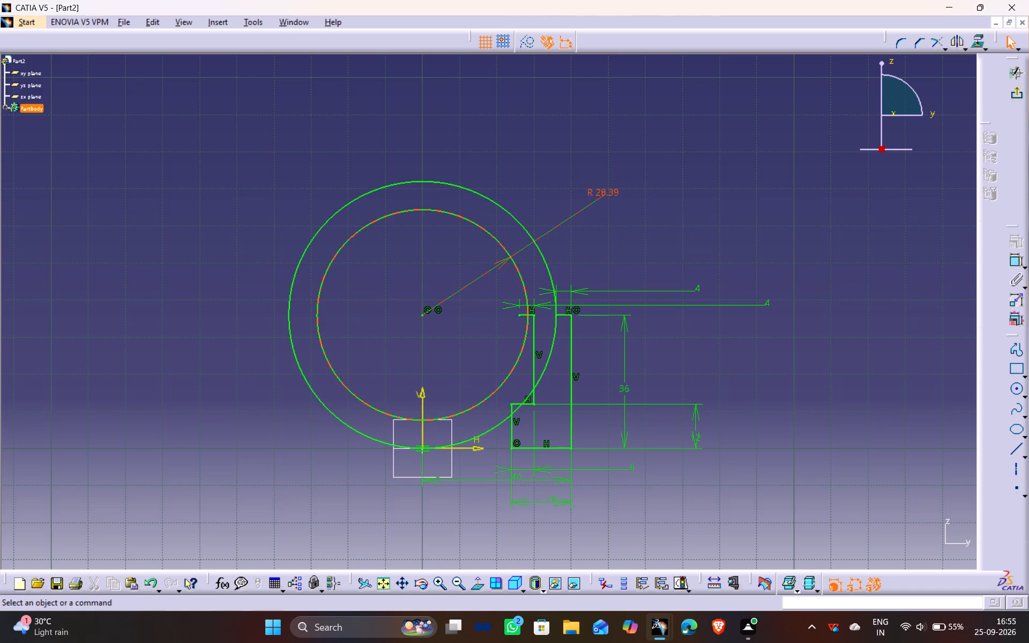
double_click(603, 189)
type("24")
key("Return")
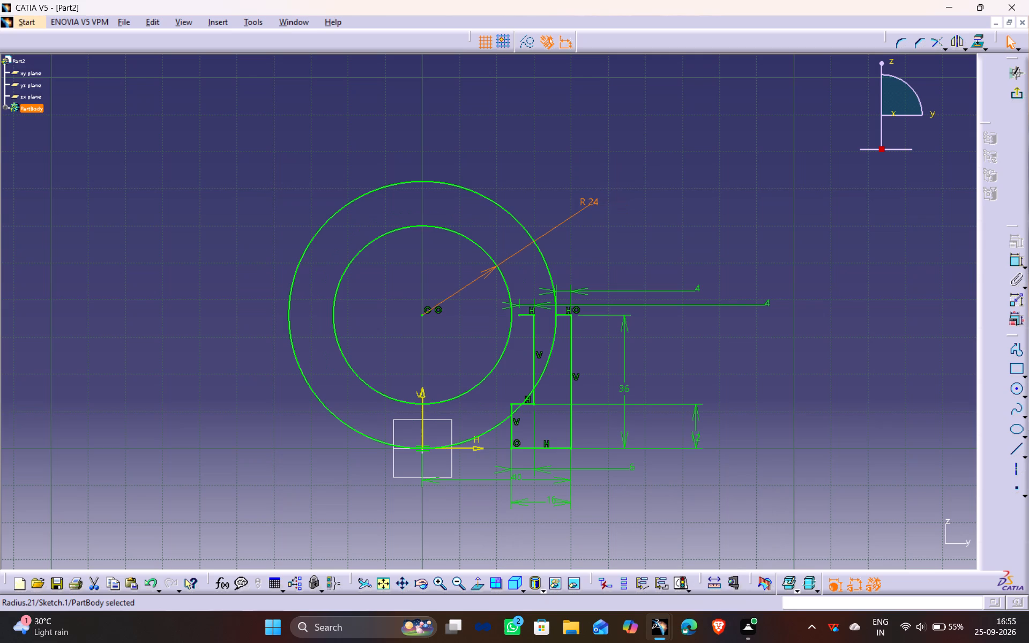
left_click(692, 238)
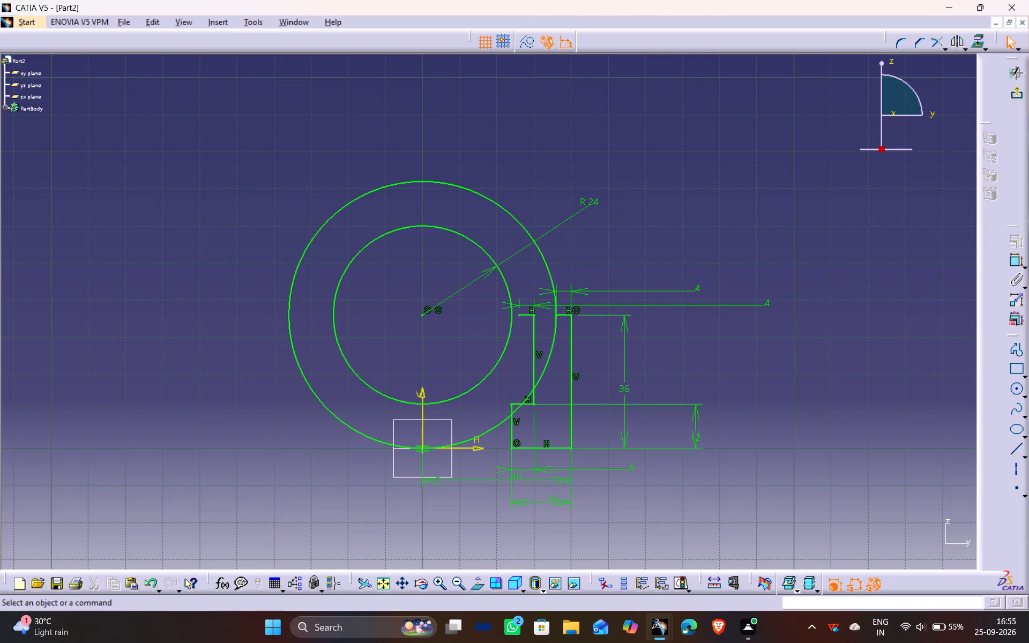
Replace the inner top line's 4 mm length dimension with a coincidence constraint between its free end and the inner circle.
left_click(531, 304)
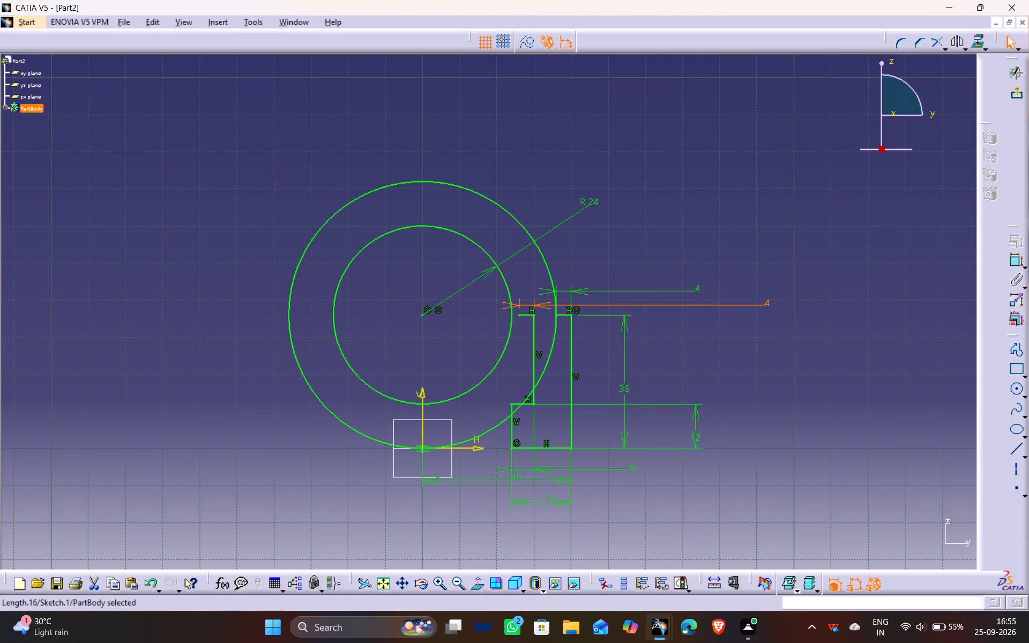
key("Delete")
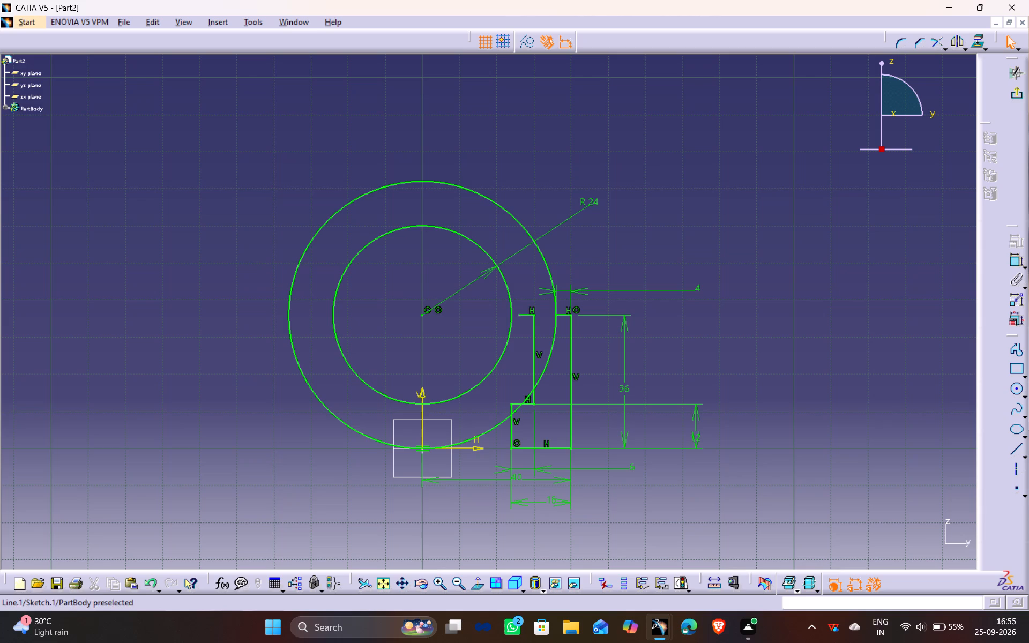
left_click(520, 316)
left_click(511, 324, "ctrl")
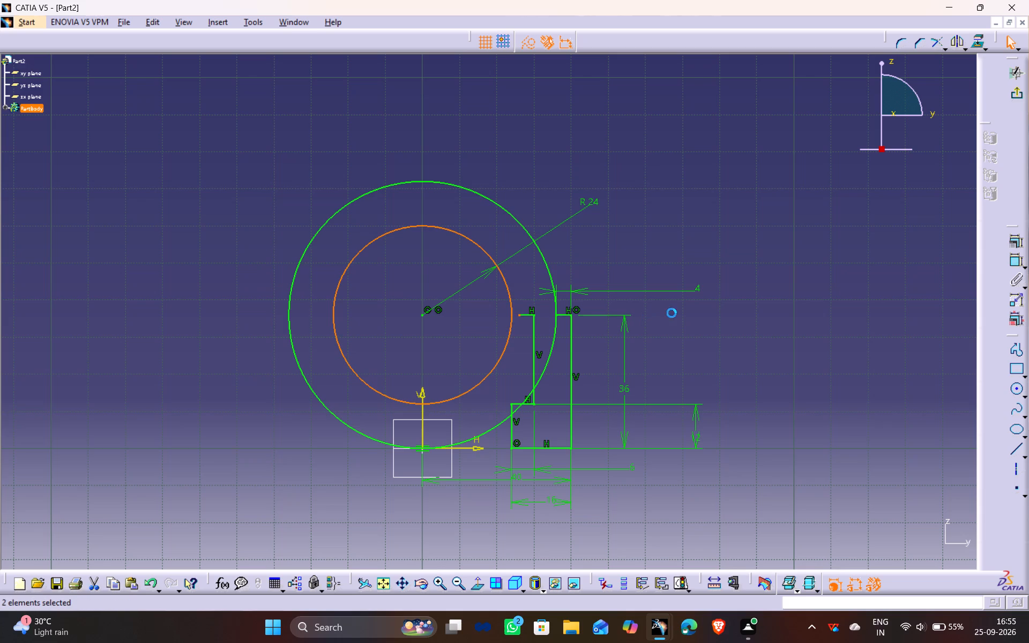
left_click(1019, 240)
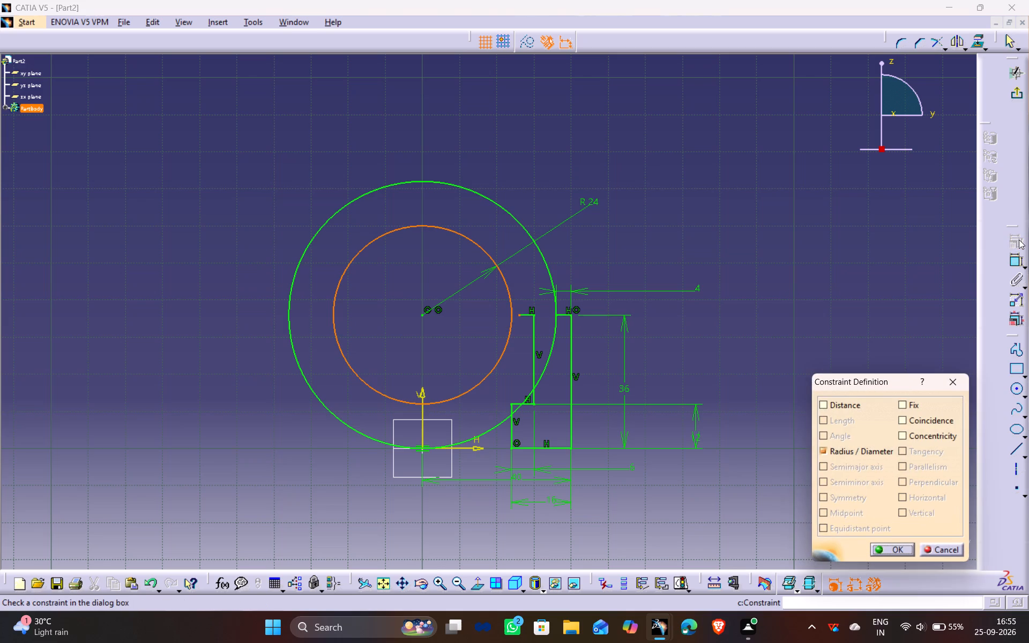
left_click(917, 423)
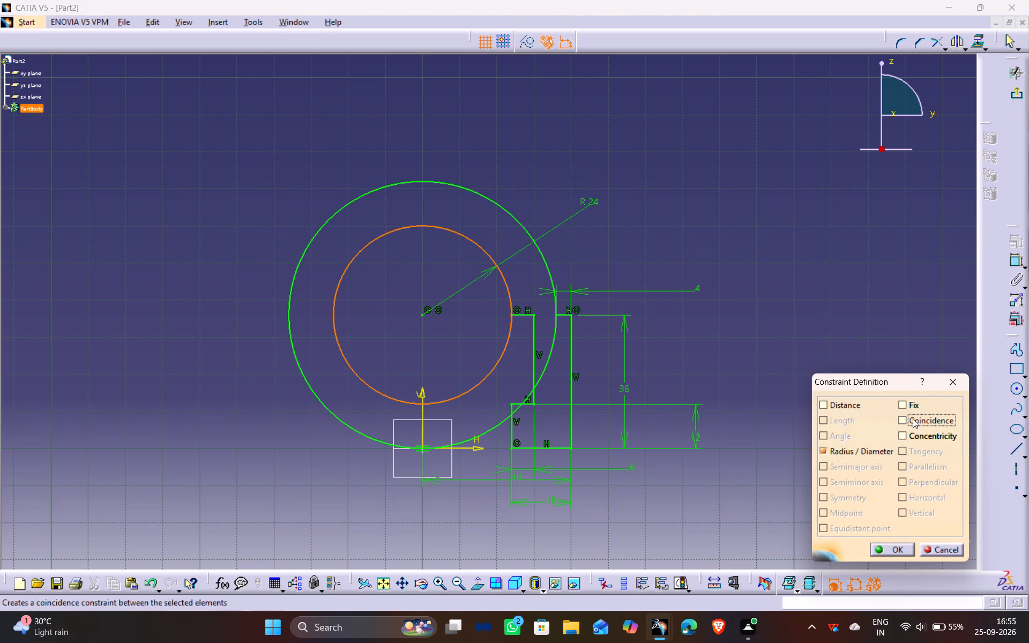
left_click(893, 551)
left_click(767, 302)
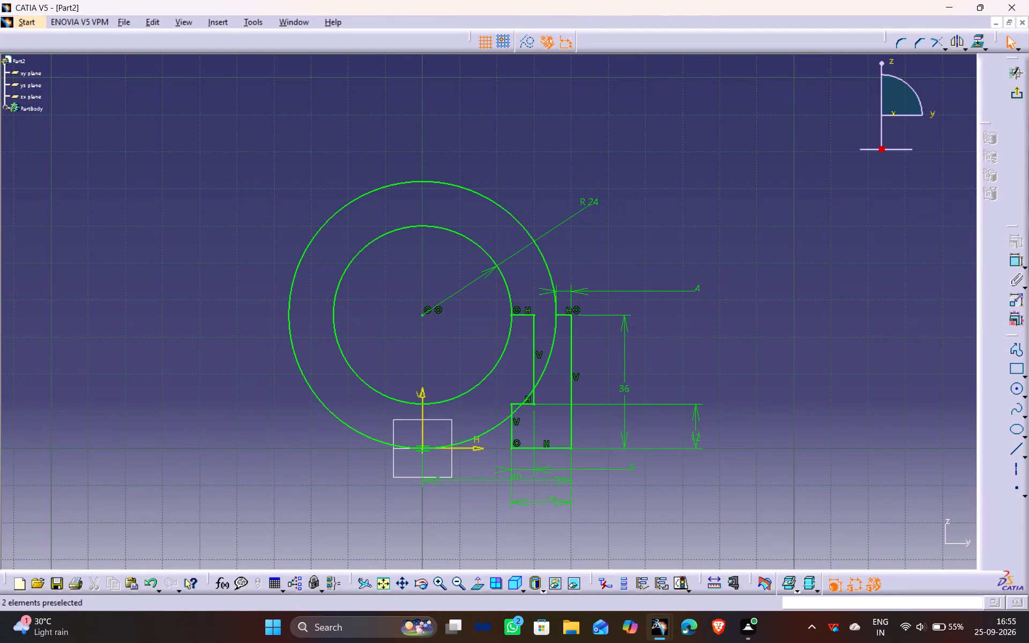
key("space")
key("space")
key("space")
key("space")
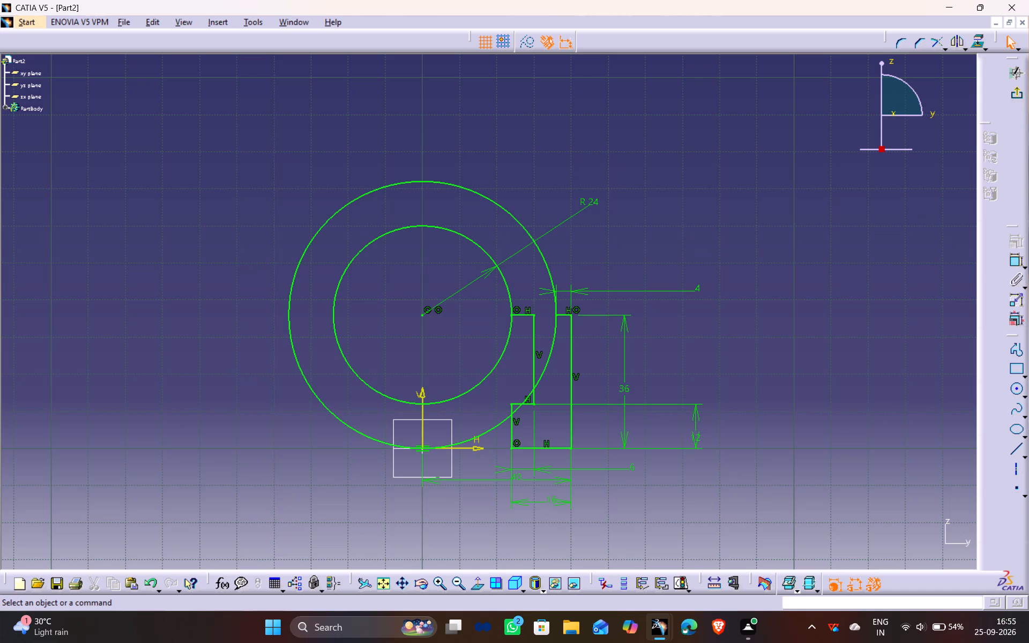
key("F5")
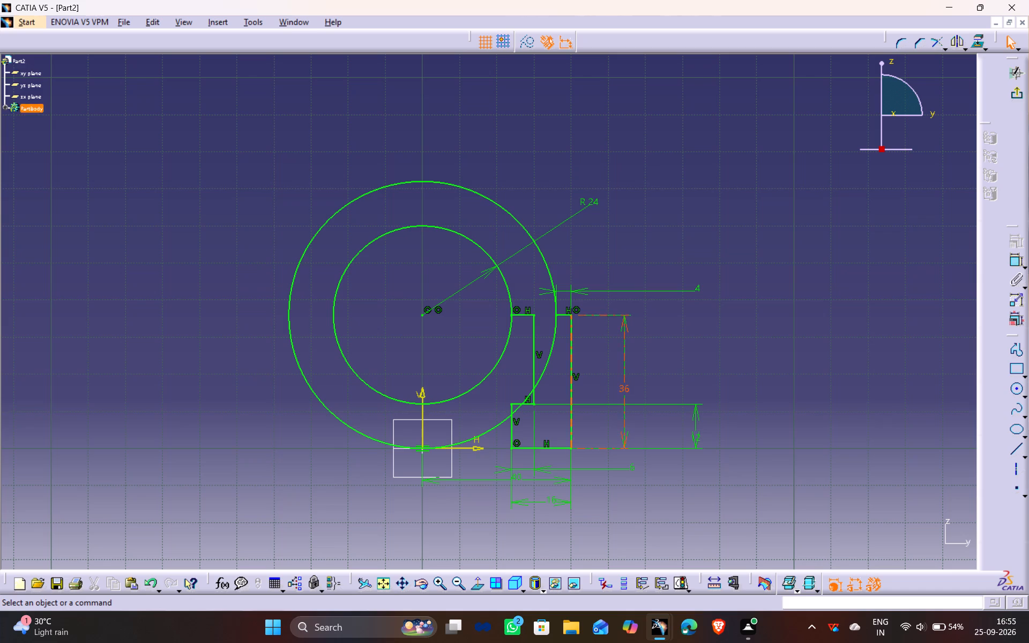
Mirror the seven lines of the stepped profile, including both top lips, about the sketch's vertical axis.
middle_click_drag(640, 336, 668, 320)
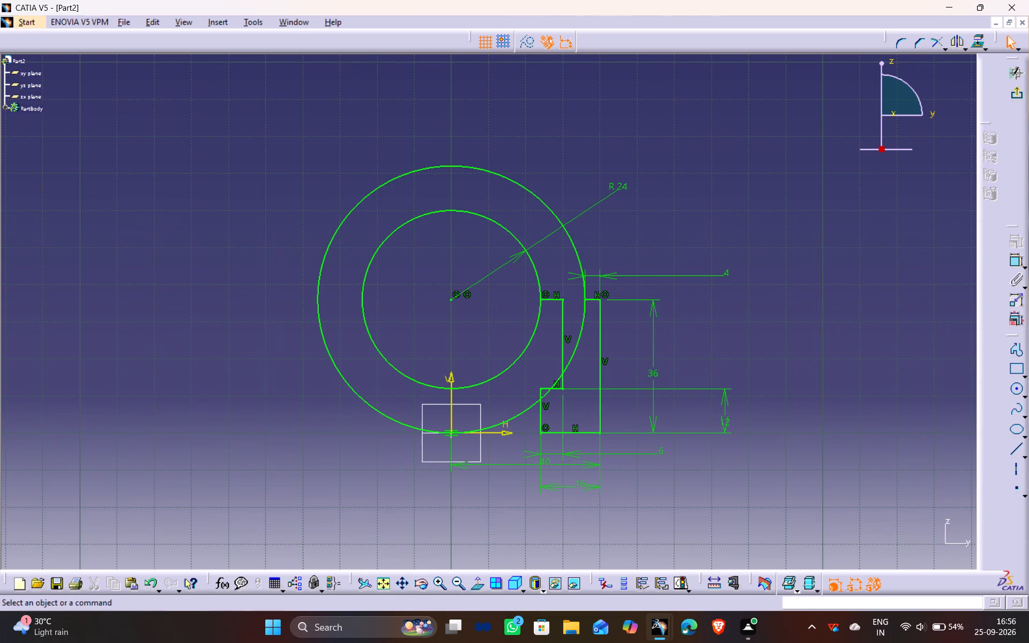
left_click(555, 299)
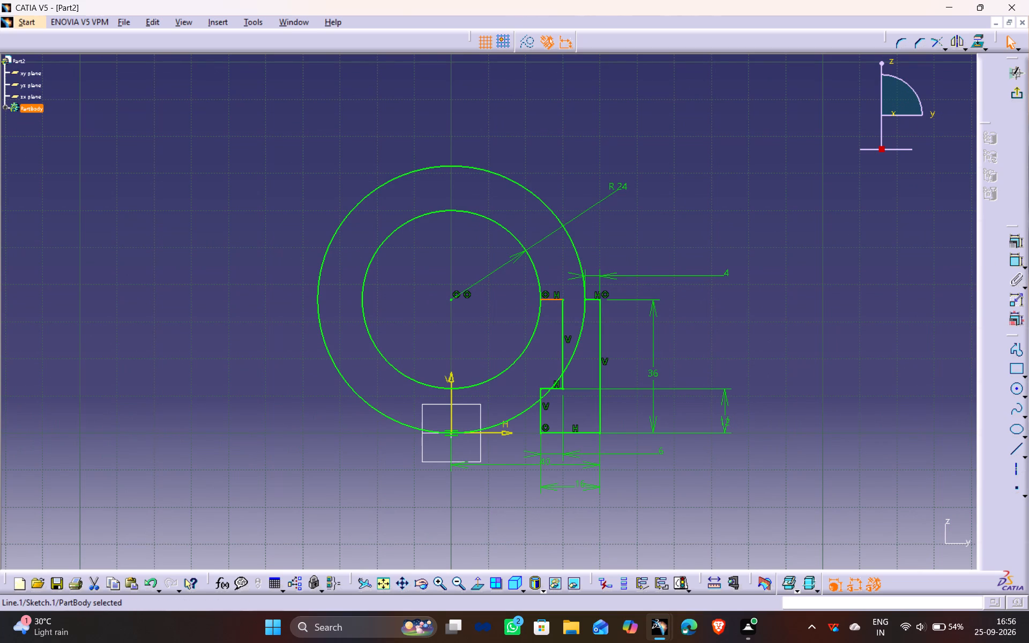
left_click(563, 332, "ctrl")
left_click(556, 390, "ctrl")
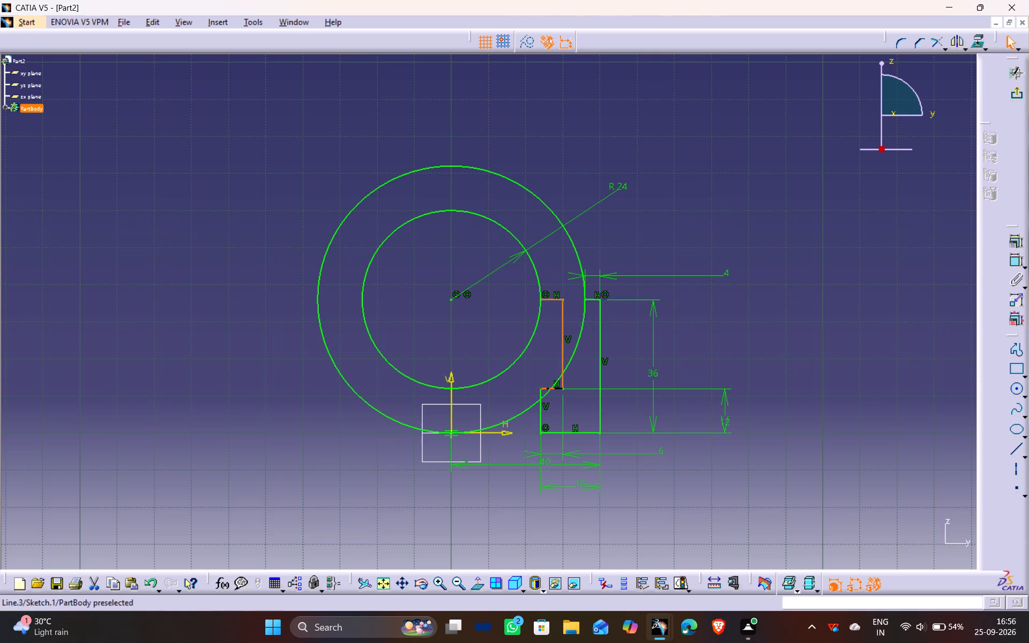
left_click(542, 419, "ctrl")
left_click(564, 431, "ctrl")
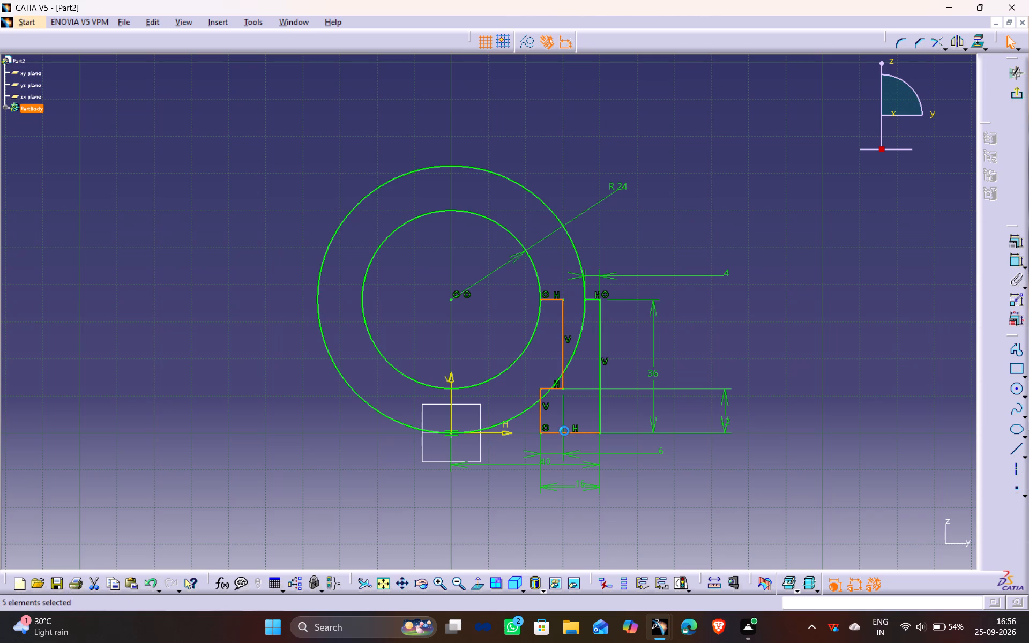
left_click(605, 416, "ctrl")
left_click(601, 422, "ctrl")
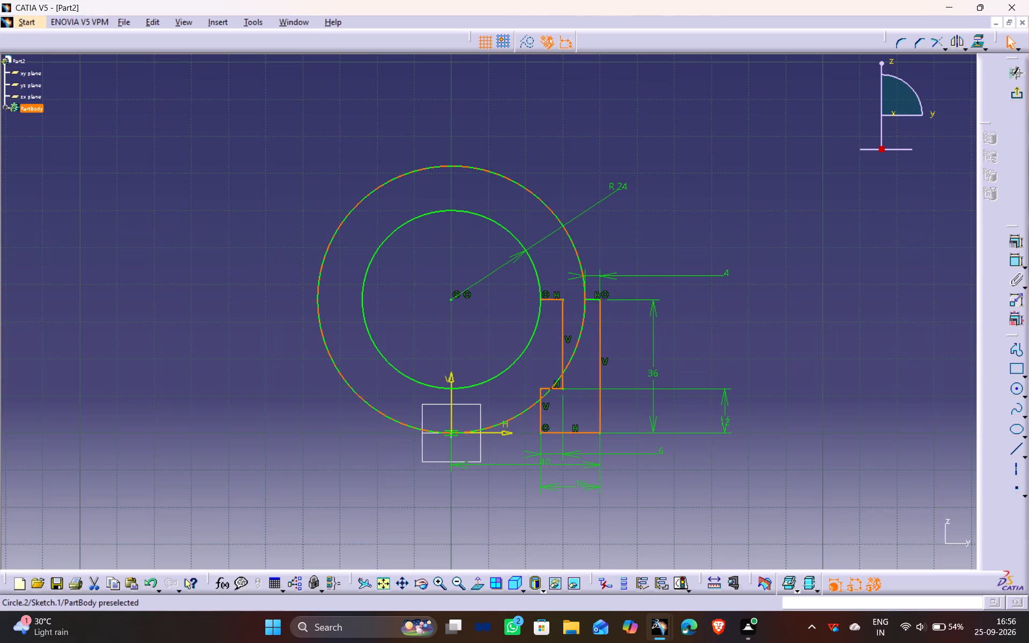
left_click(594, 300, "ctrl")
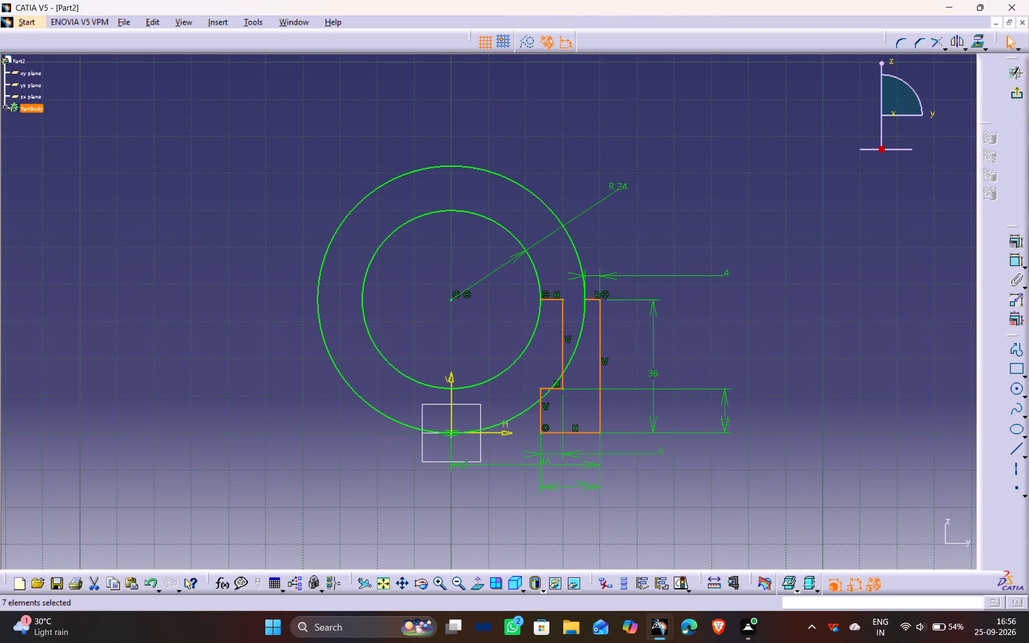
middle_click_drag(694, 312, 696, 335, "ctrl")
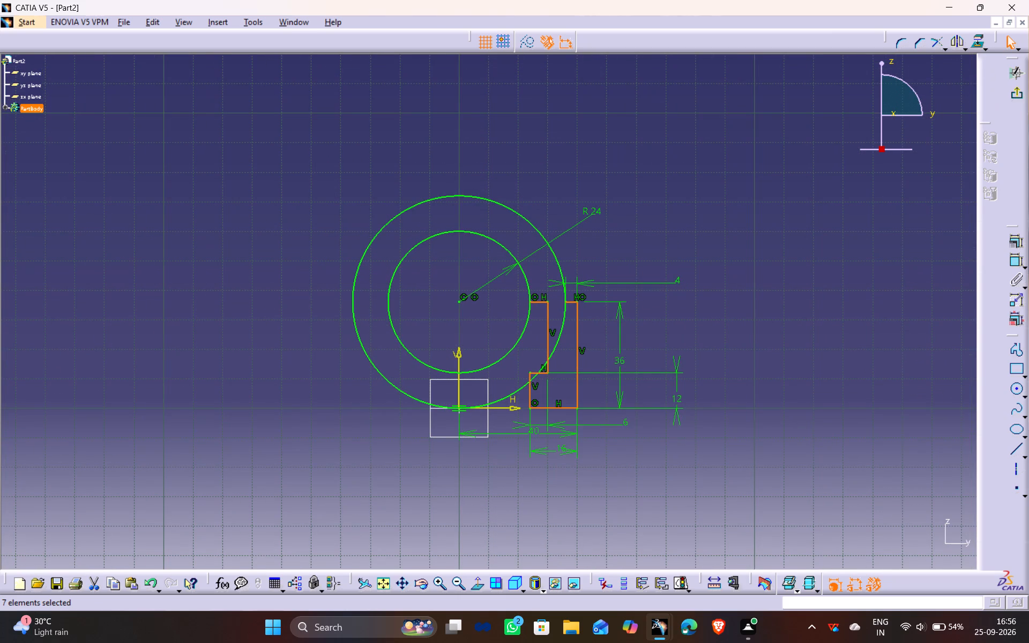
left_click(957, 41)
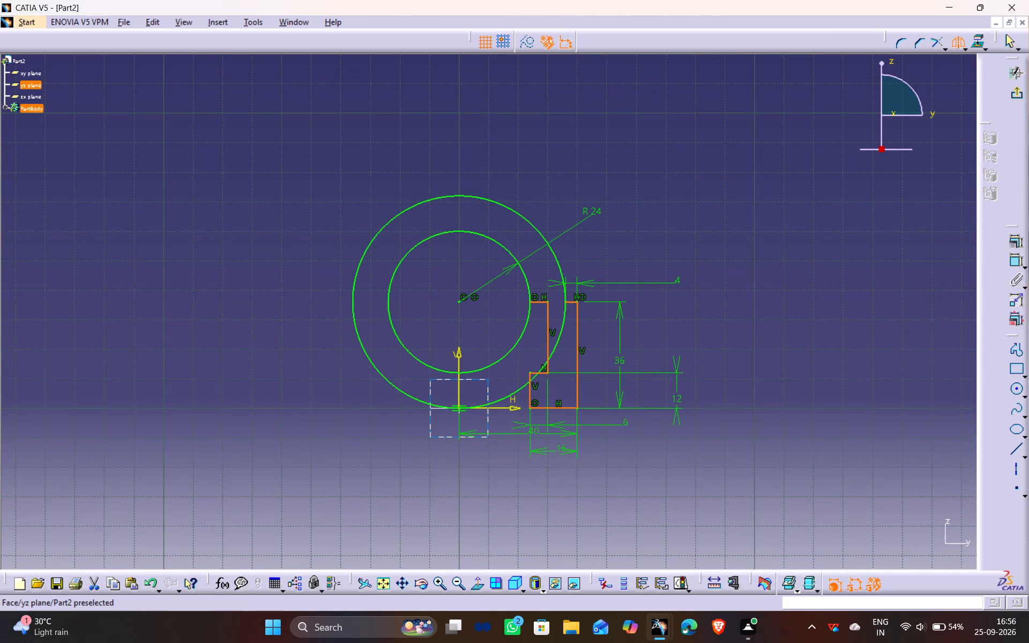
left_click(458, 386)
left_click(797, 317)
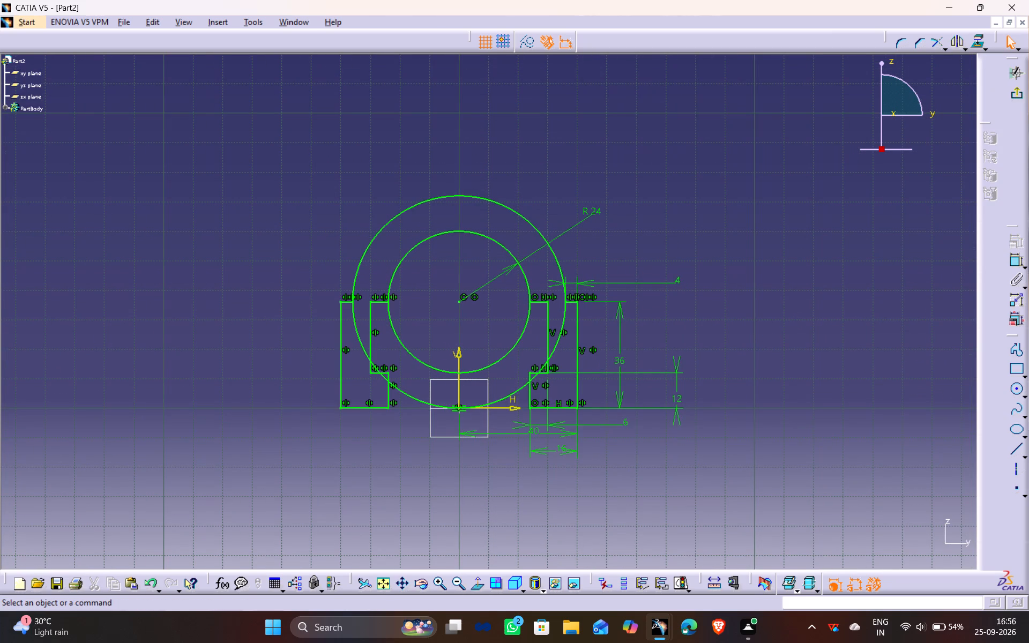
Quick Trim the outer circle's bottom arc between the two profiles and its section inside the original profile's wall.
middle_click_drag(537, 494, 542, 471, "ctrl")
middle_click_drag(556, 440, 586, 435)
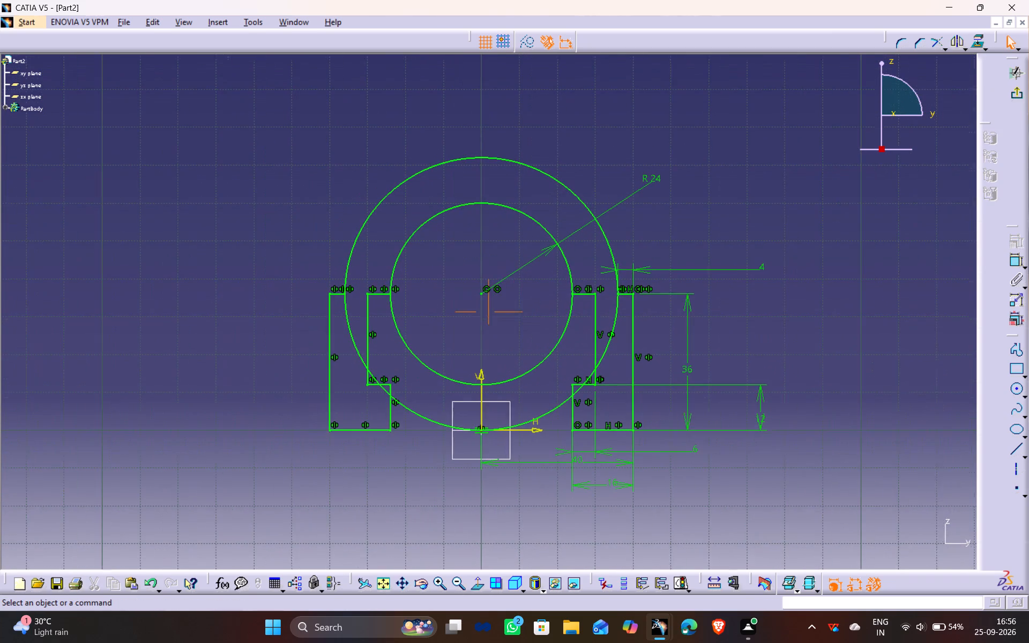
middle_click_drag(586, 435, 591, 435)
left_click(821, 310)
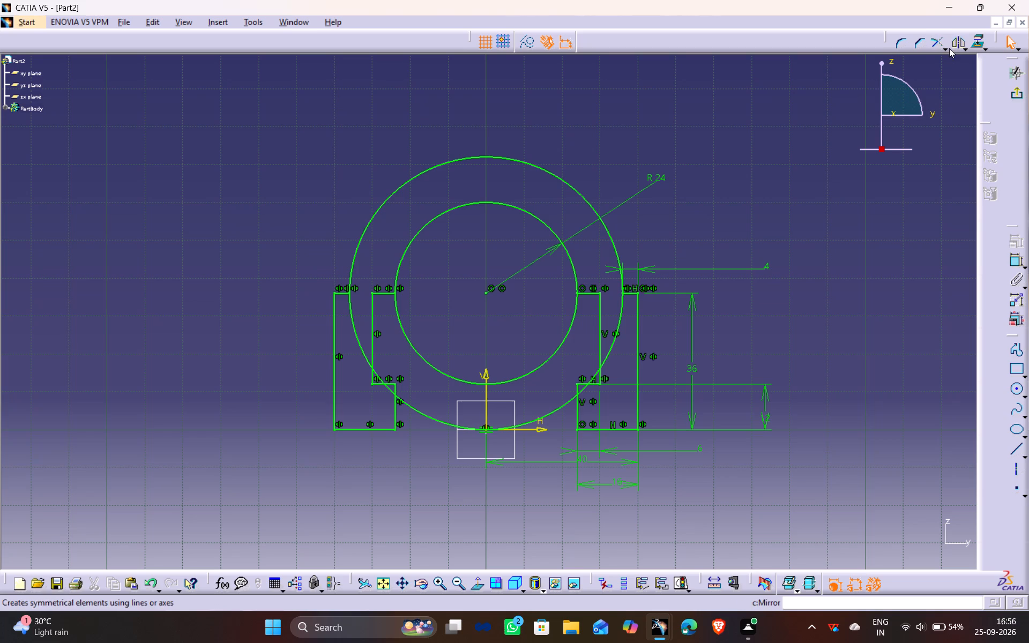
left_click(946, 47)
left_click(957, 101)
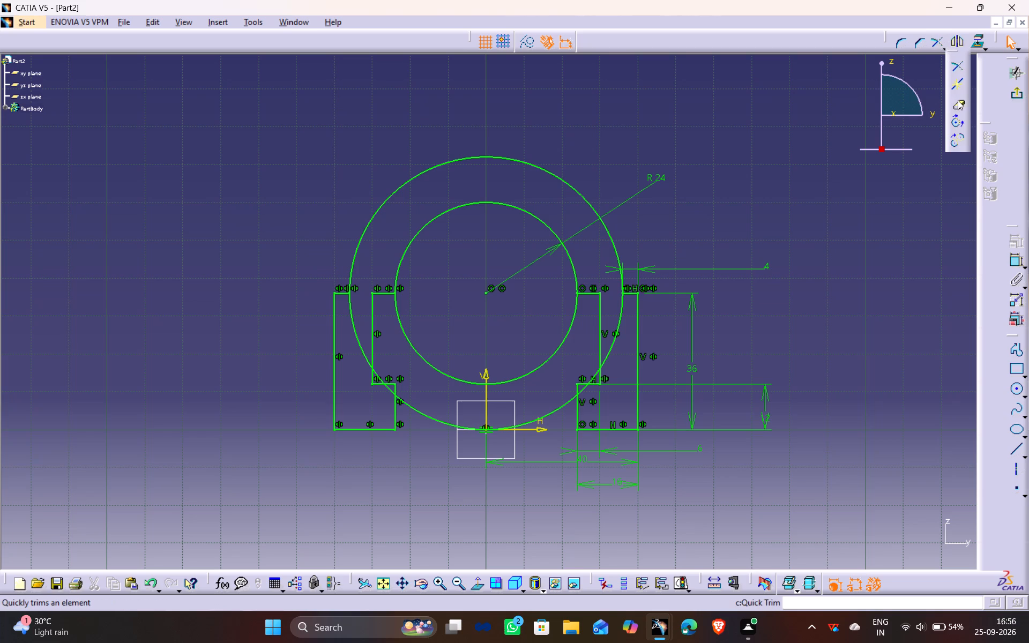
left_click(555, 409)
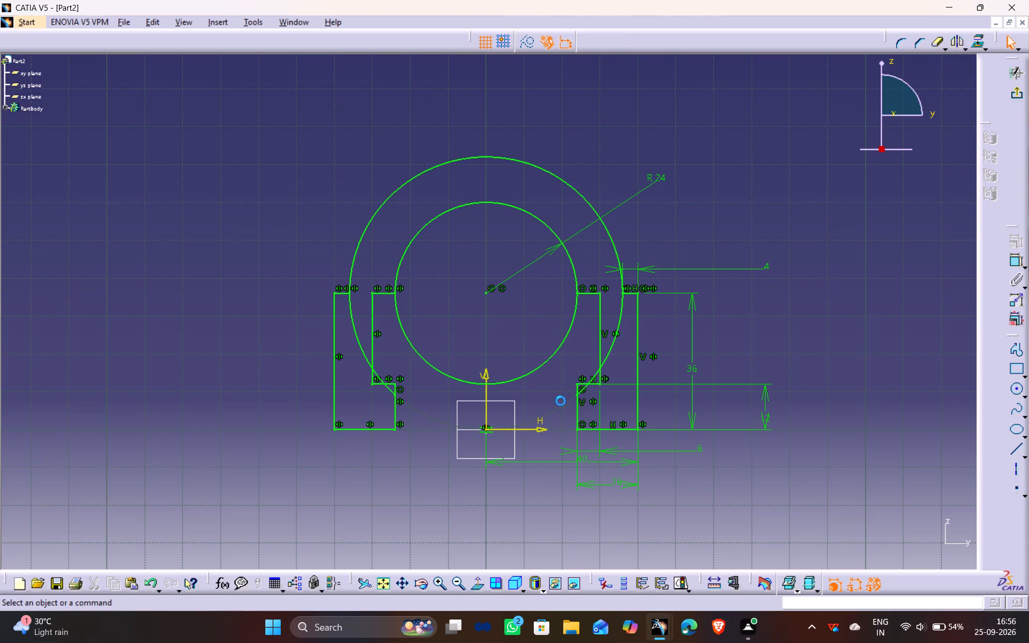
left_click(939, 44)
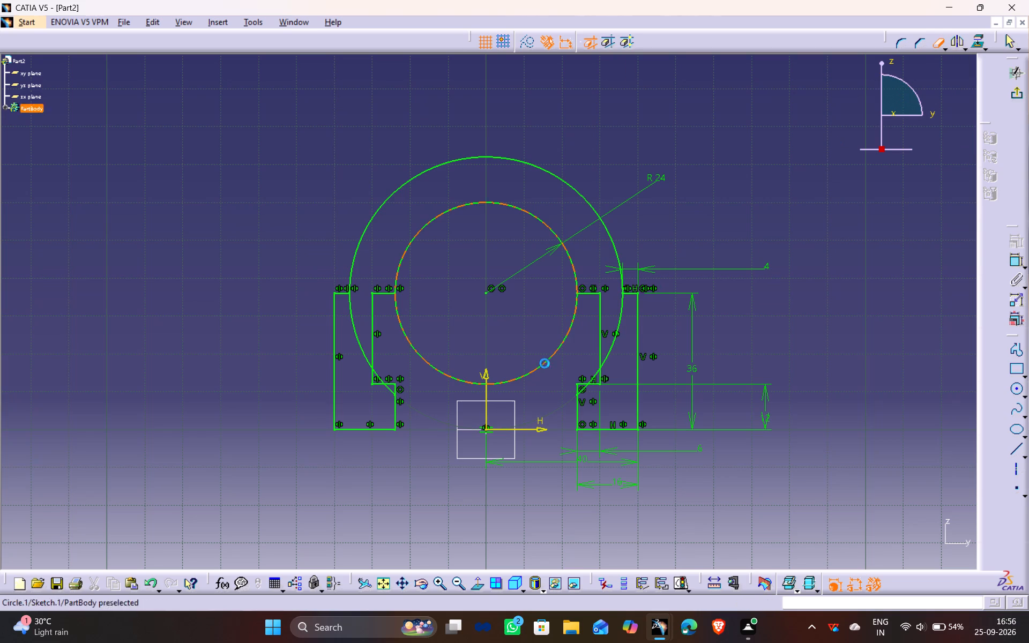
left_click(615, 332)
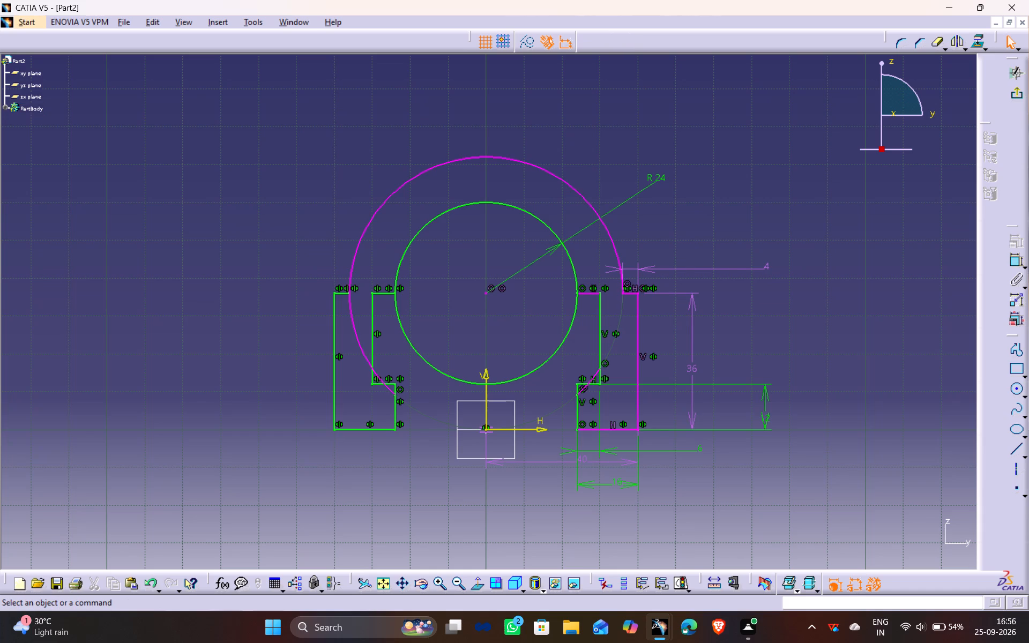
Delete the 4 mm length dimension on the original profile's outer top lip.
left_click(765, 266)
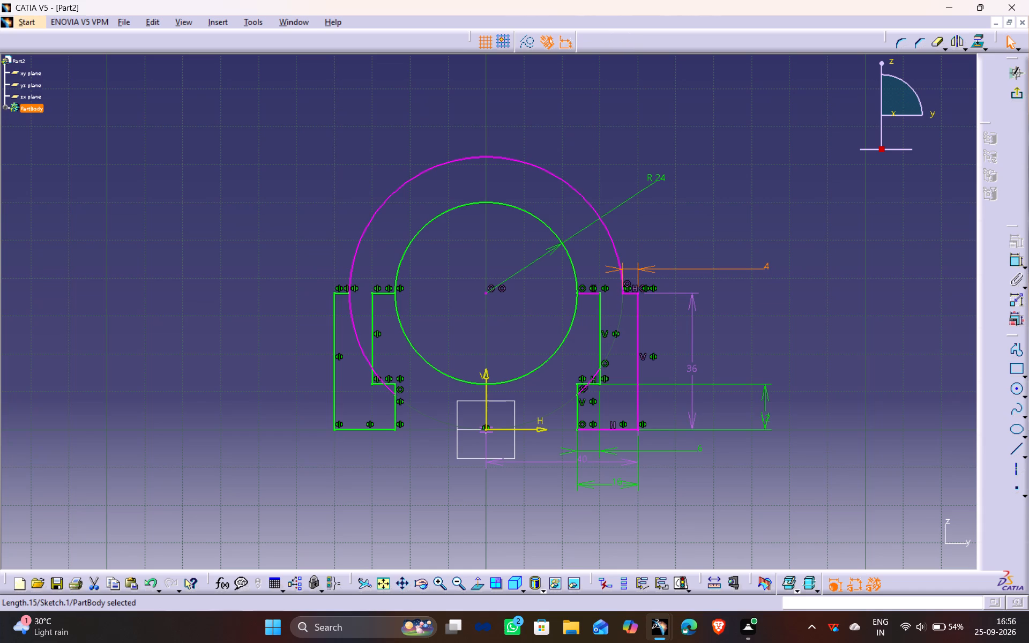
key("Delete")
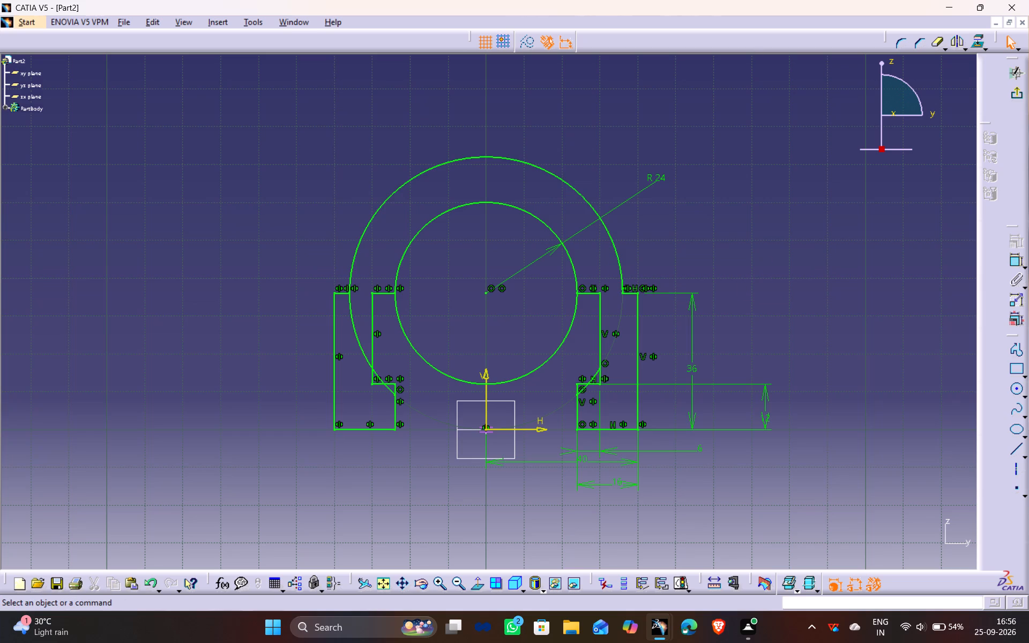
Quick Trim the outer circle's two remaining short pieces around the original profile's inner step.
left_click(939, 41)
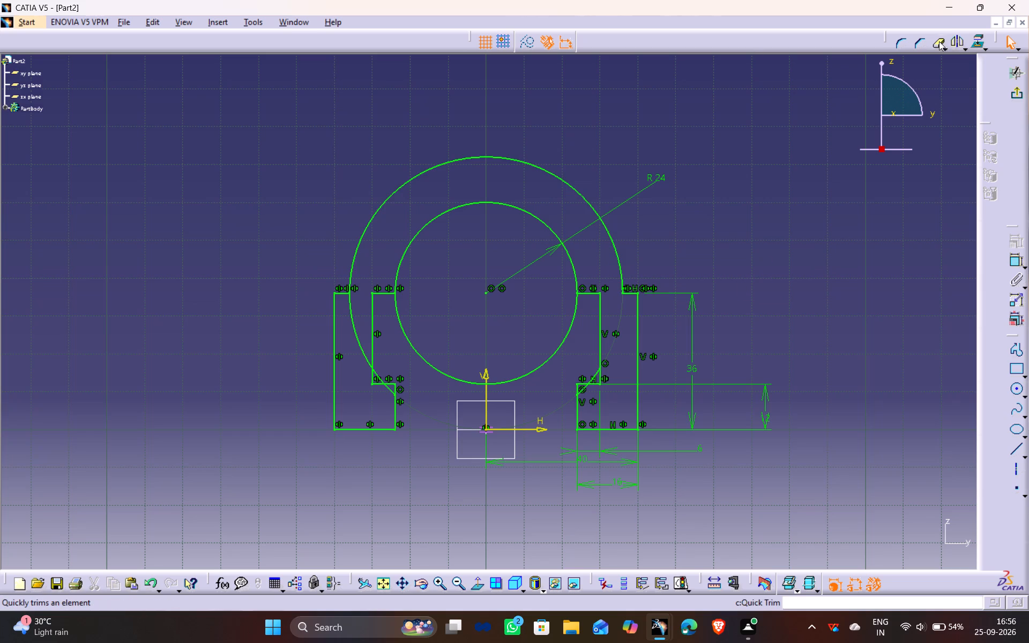
left_click(581, 391)
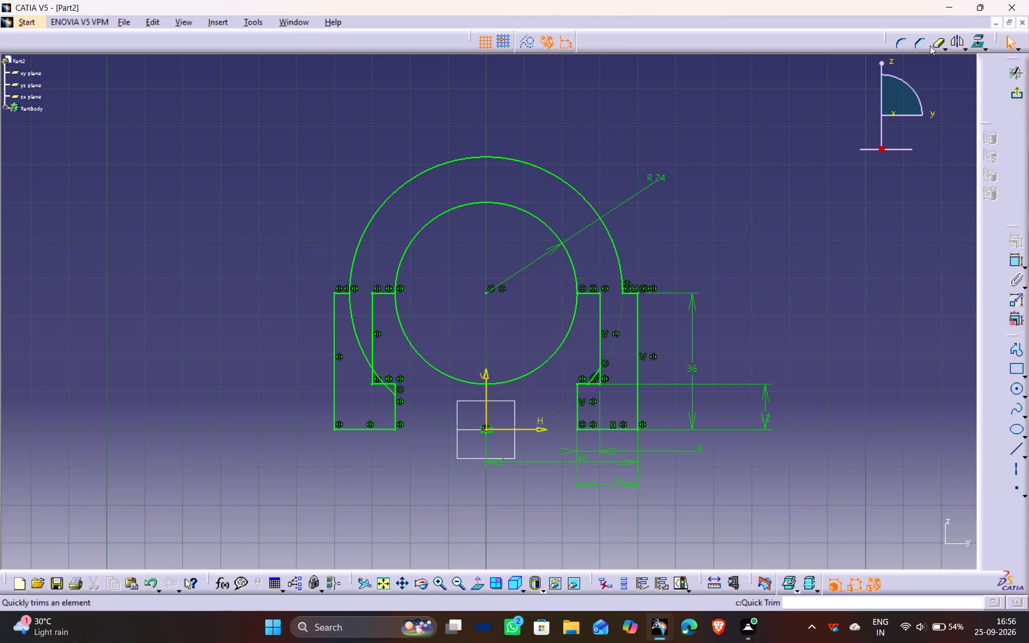
left_click(937, 42)
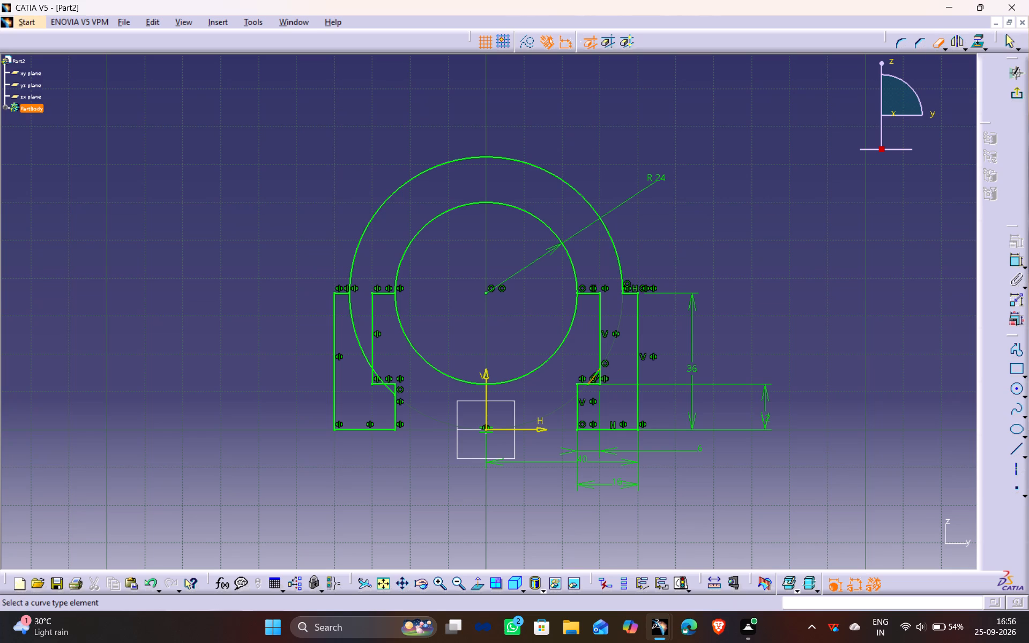
left_click(595, 376)
middle_click_drag(610, 337, 636, 327)
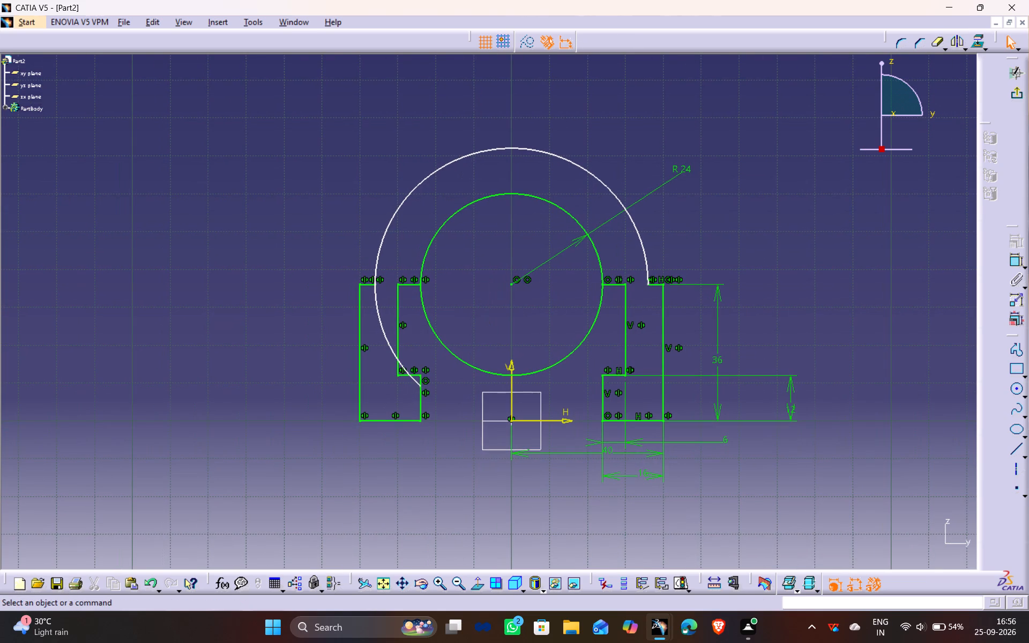
Quick Trim the outer circle's pieces crossing the mirrored profile, up to its outer top lip.
left_click(937, 41)
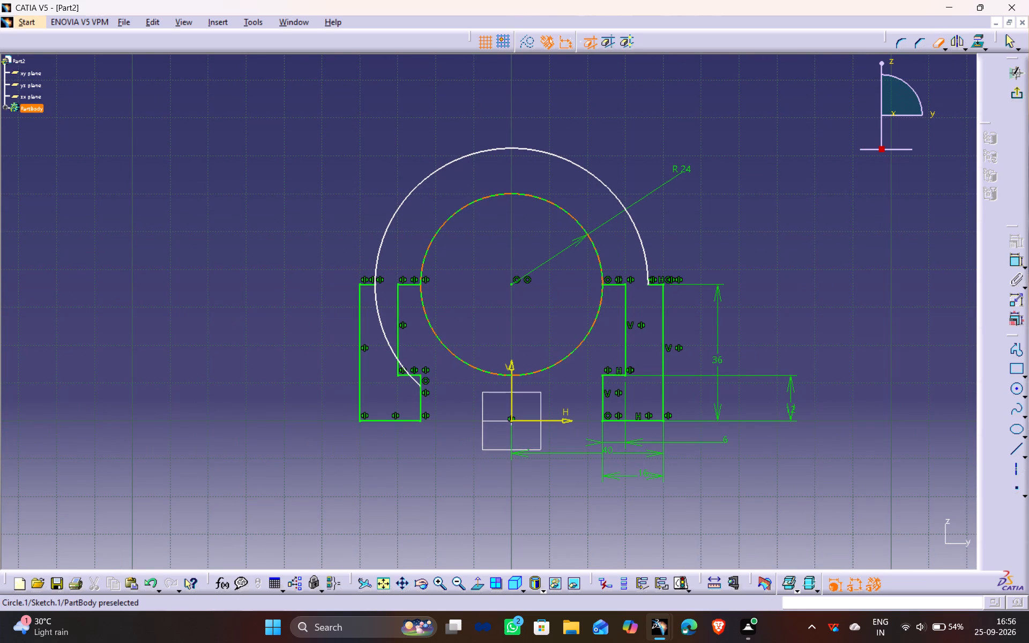
left_click(415, 380)
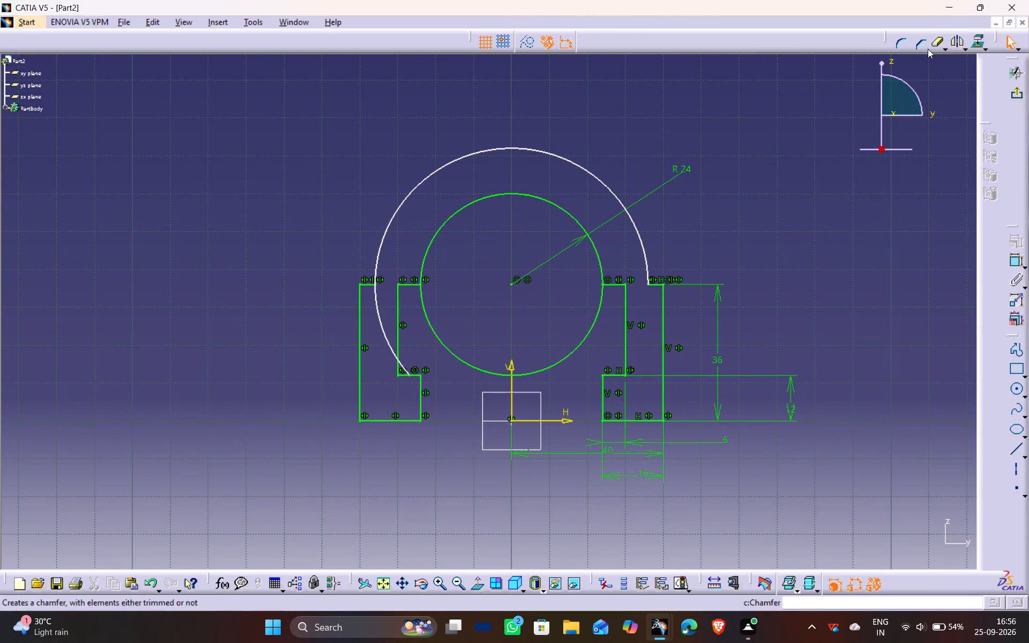
left_click(941, 41)
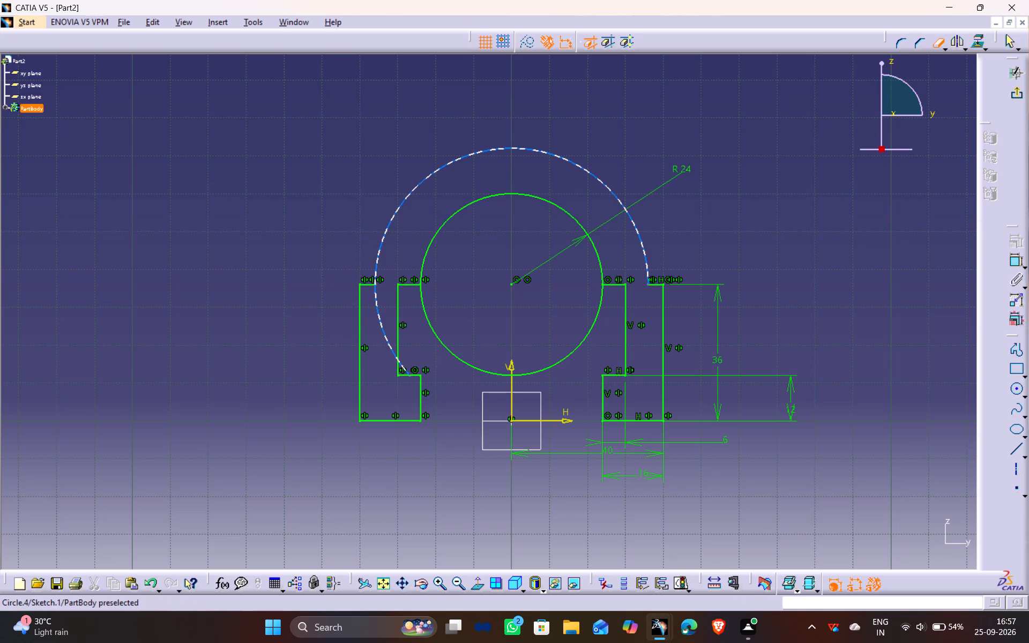
left_click(403, 366)
left_click(937, 41)
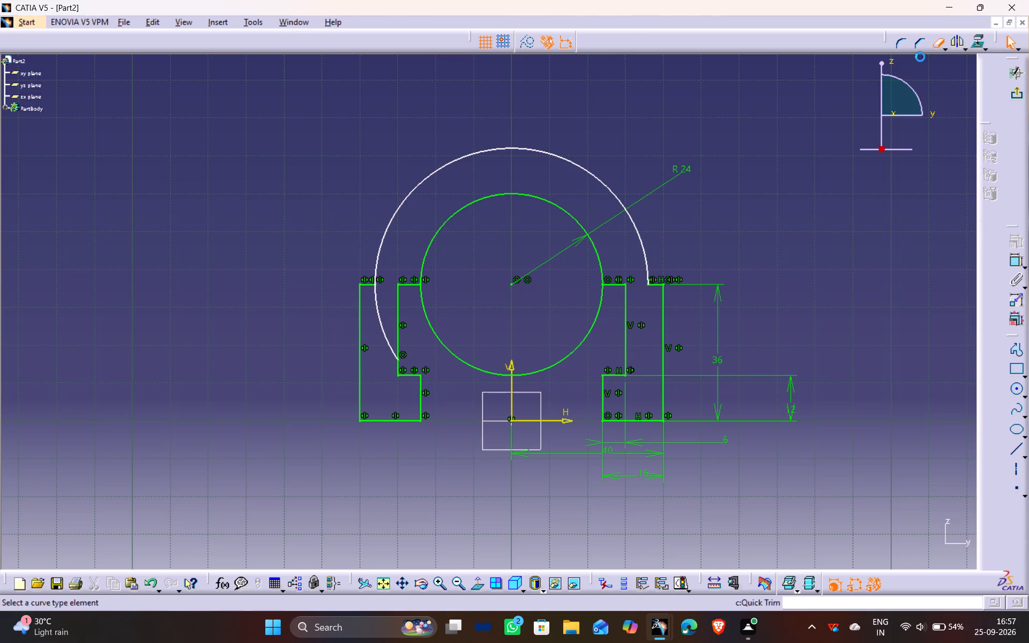
left_click(381, 324)
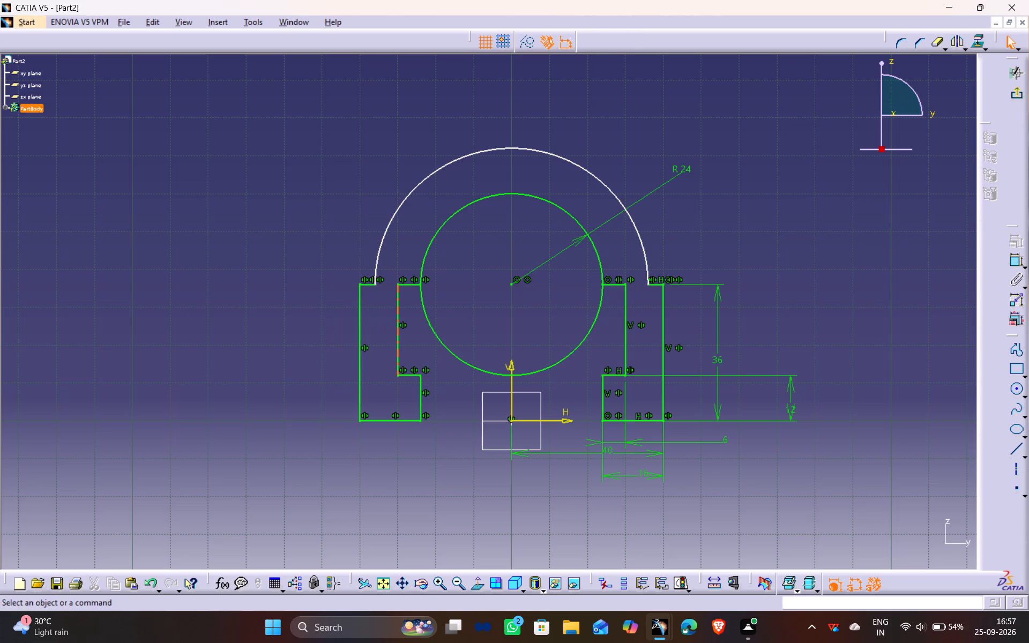
Quick Trim the lower half of the inner circle between the two inner top lines.
left_click(936, 44)
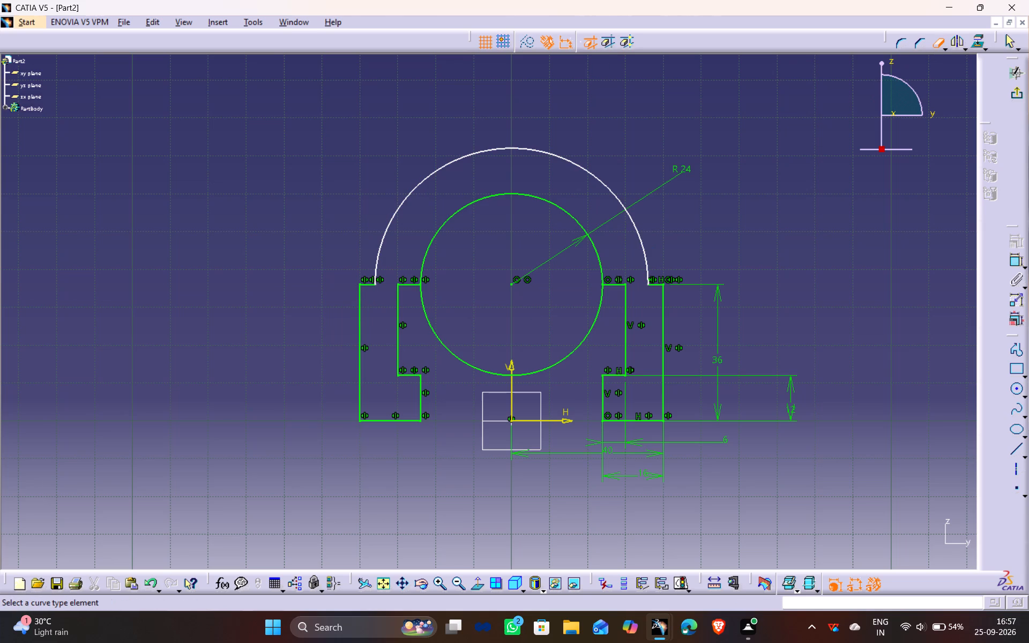
left_click(475, 366)
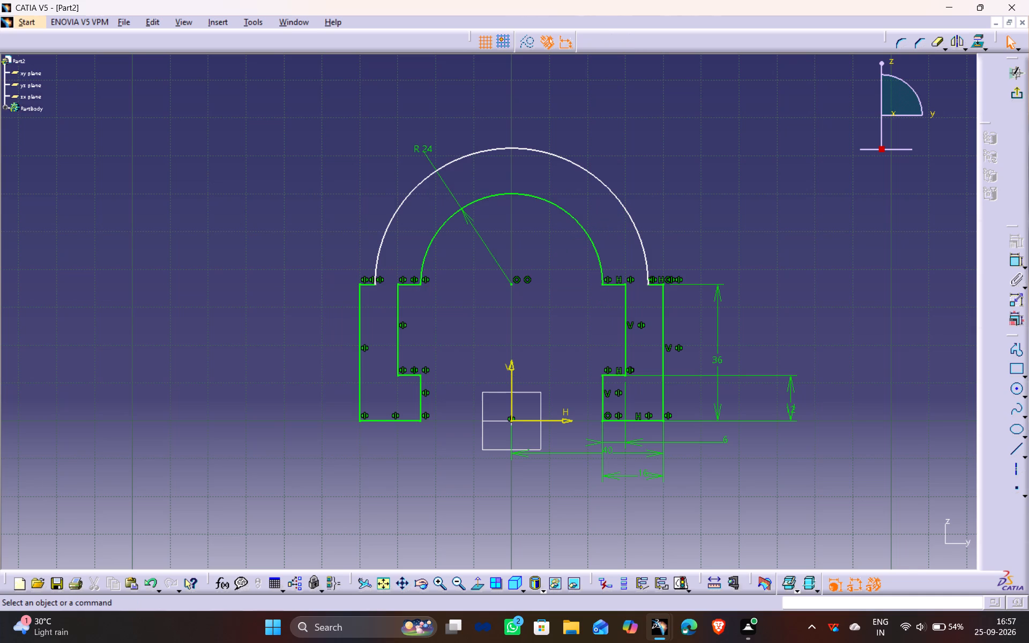
middle_click_drag(546, 333, 563, 331)
left_click(726, 223)
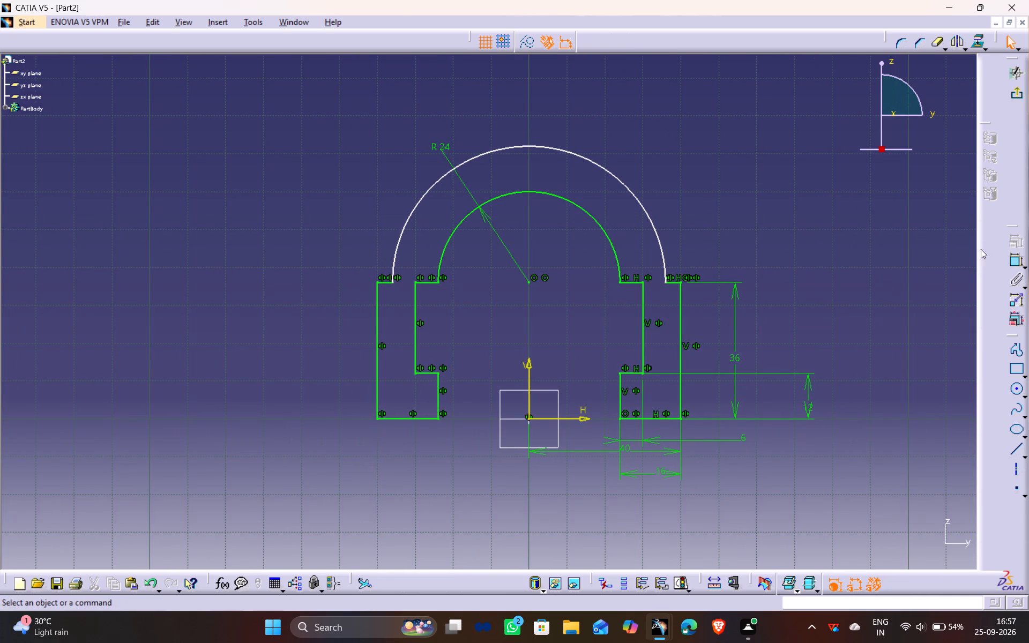
Add a radius dimension to the outer arc.
left_click(1017, 263)
left_click(634, 196)
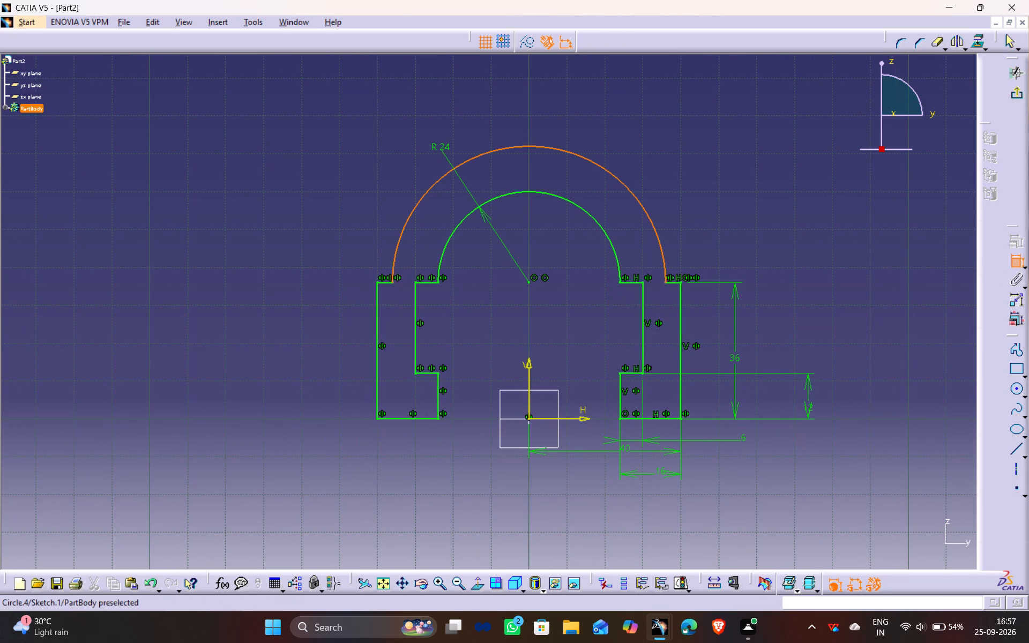
left_click(662, 153)
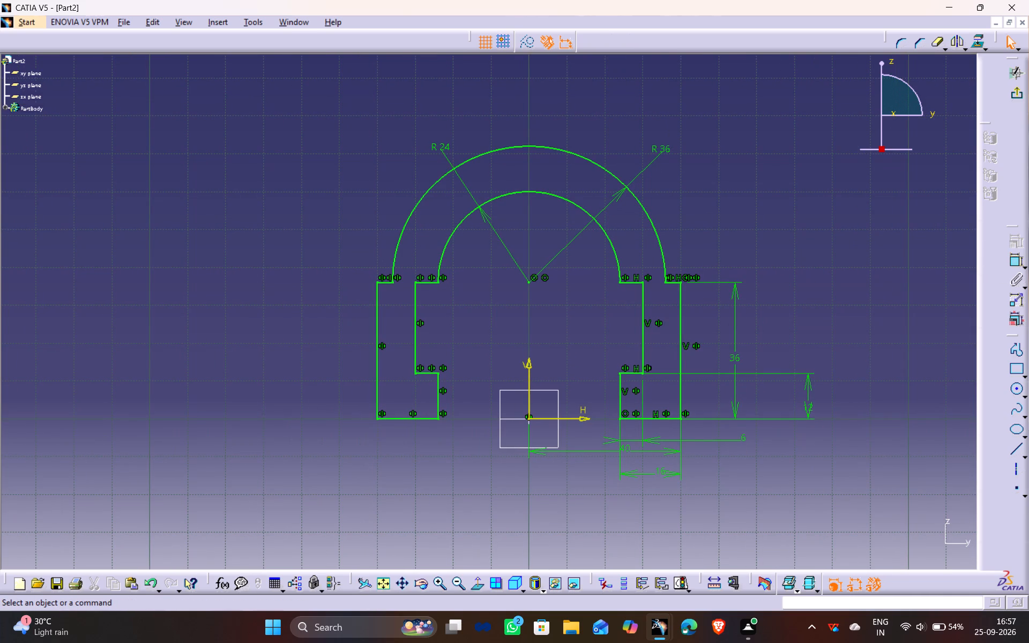
left_click(728, 218)
Check the arched profile sketch's solving status and examine the Sketch Analysis diagnostic list of its geometry and constraints.
left_click(682, 581)
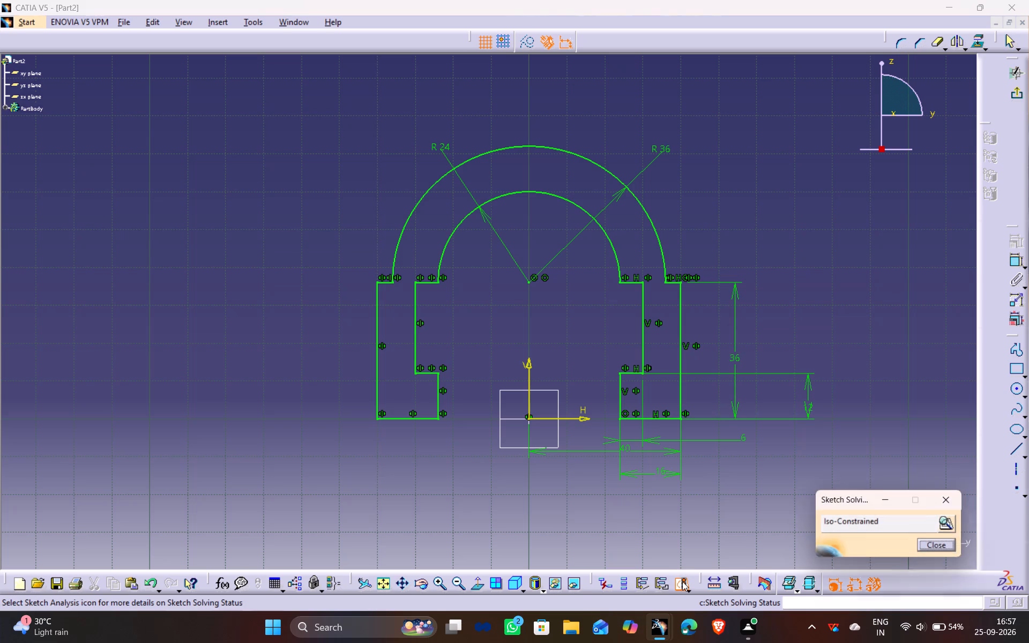
left_click(945, 523)
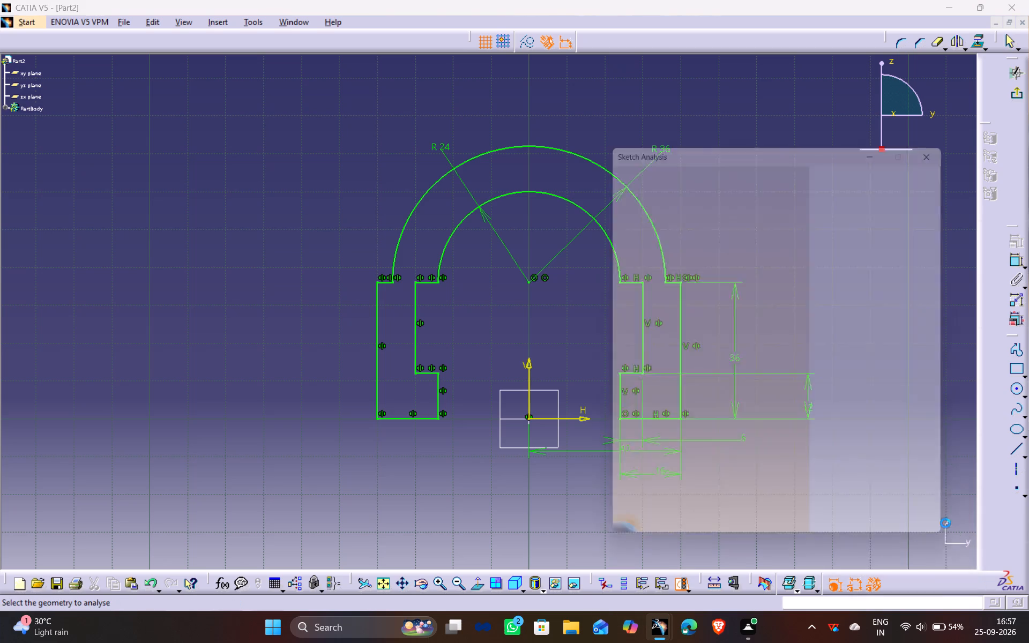
scroll(774, 376, "down", 20)
scroll(774, 376, "down", 6)
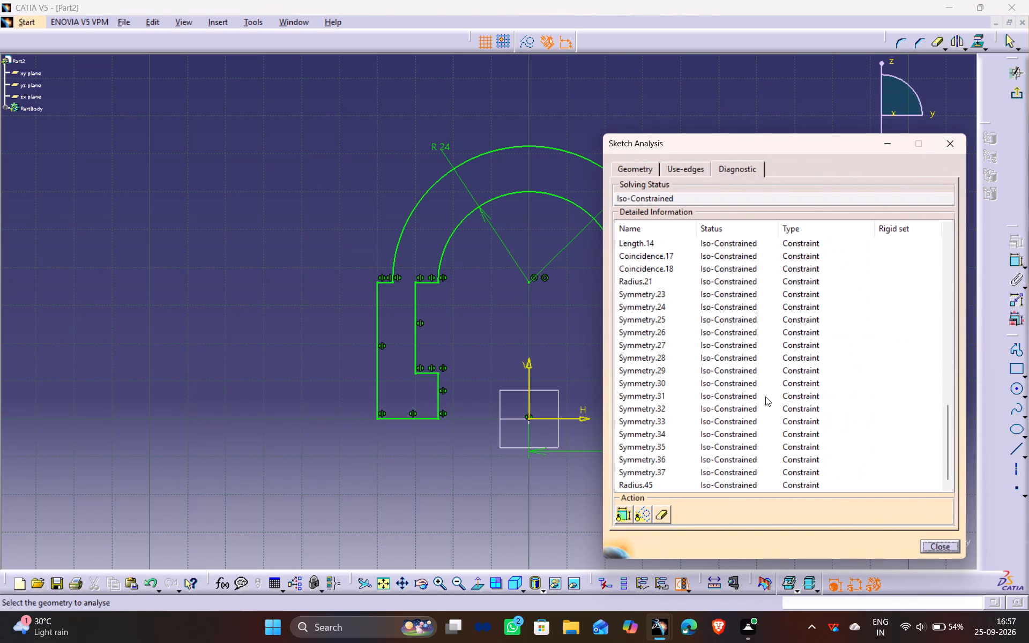
scroll(765, 397, "down", 11)
scroll(764, 393, "up", 18)
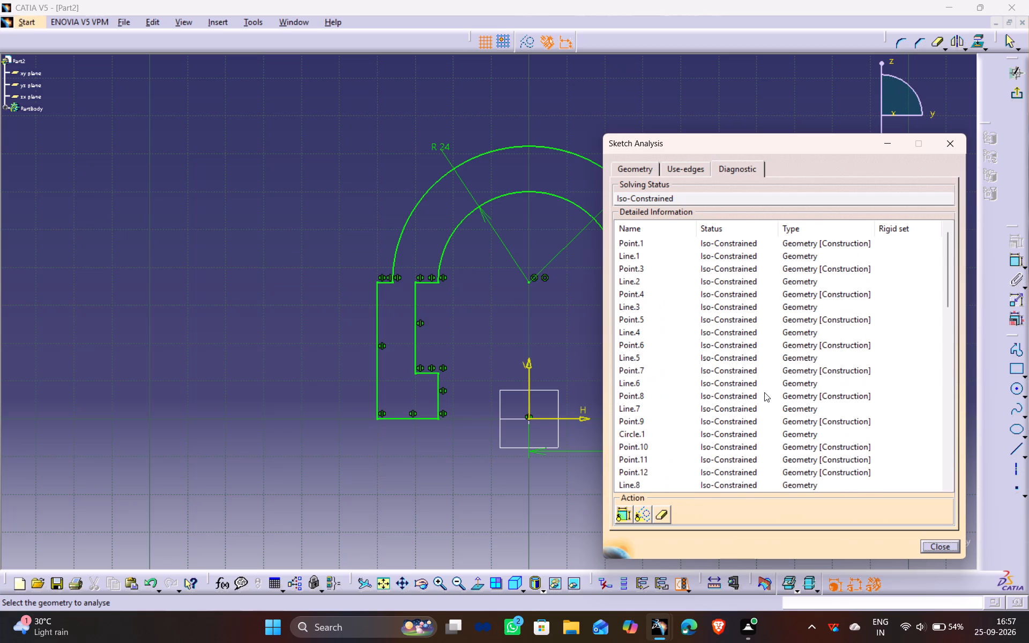
scroll(764, 392, "up", 7)
left_click(949, 141)
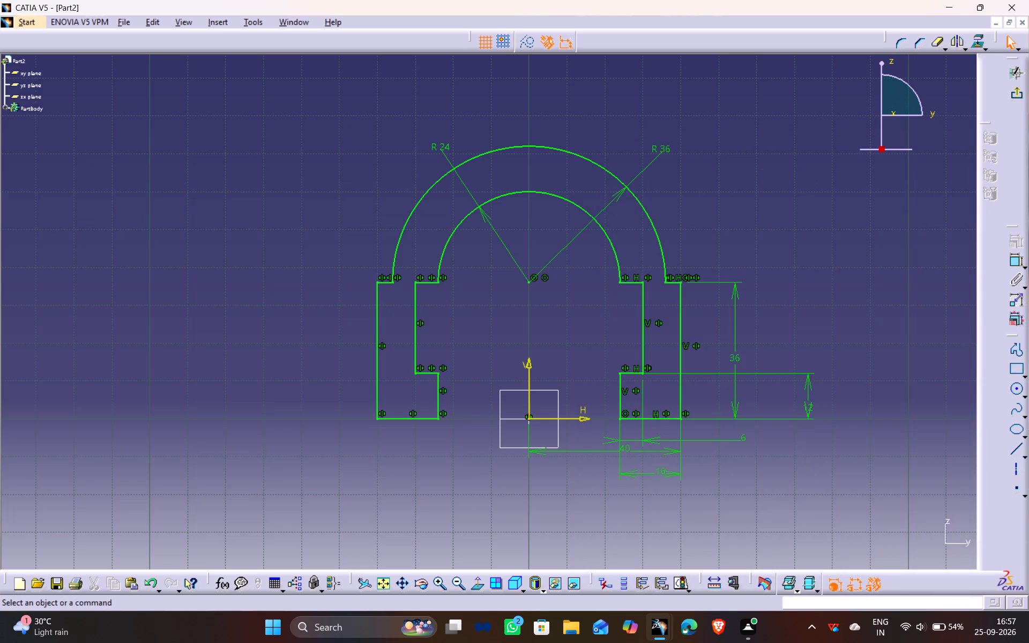
left_click(780, 171)
Exit the sketch and pad the arched profile to a length of 20 mm.
left_click(1017, 92)
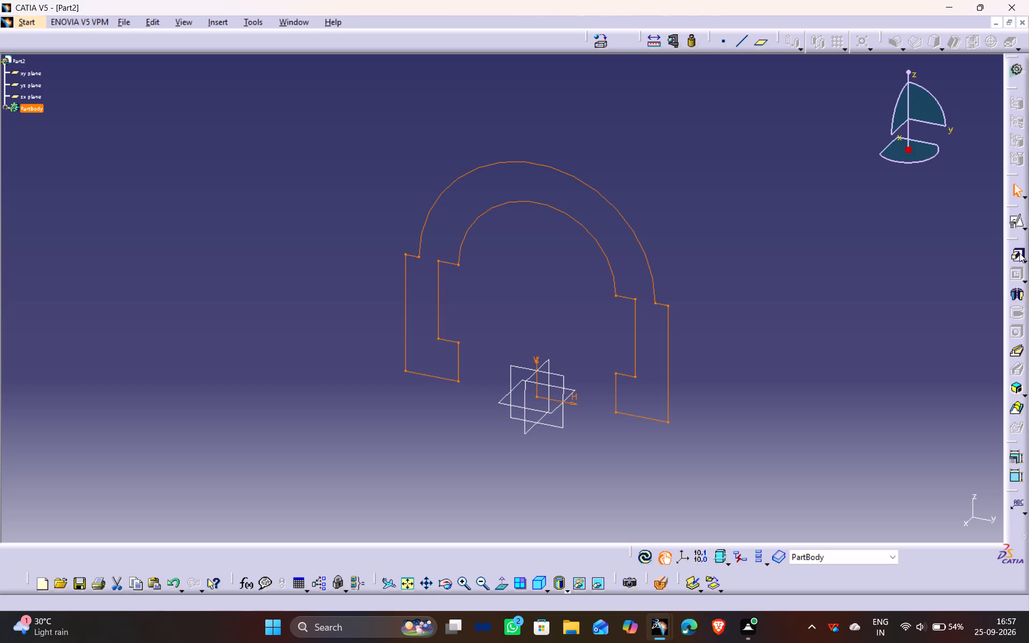
left_click(1019, 253)
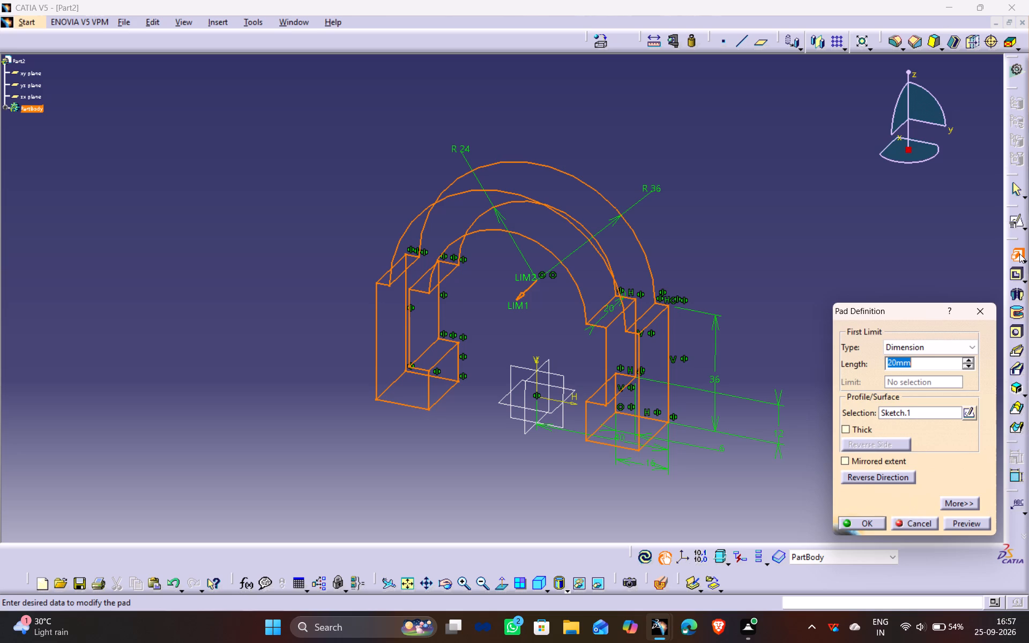
left_click(978, 523)
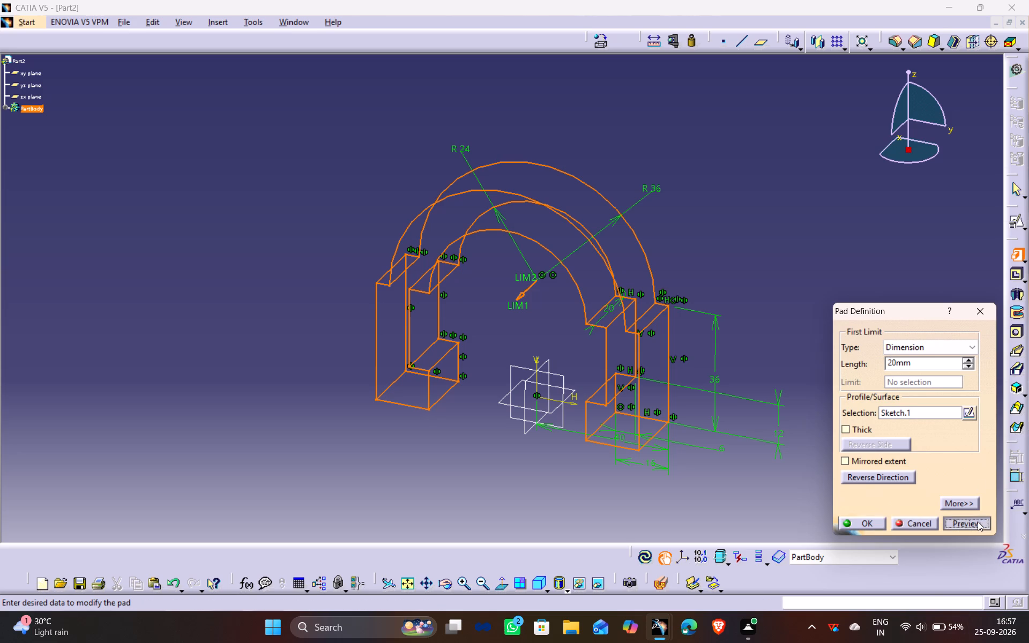
left_click(866, 522)
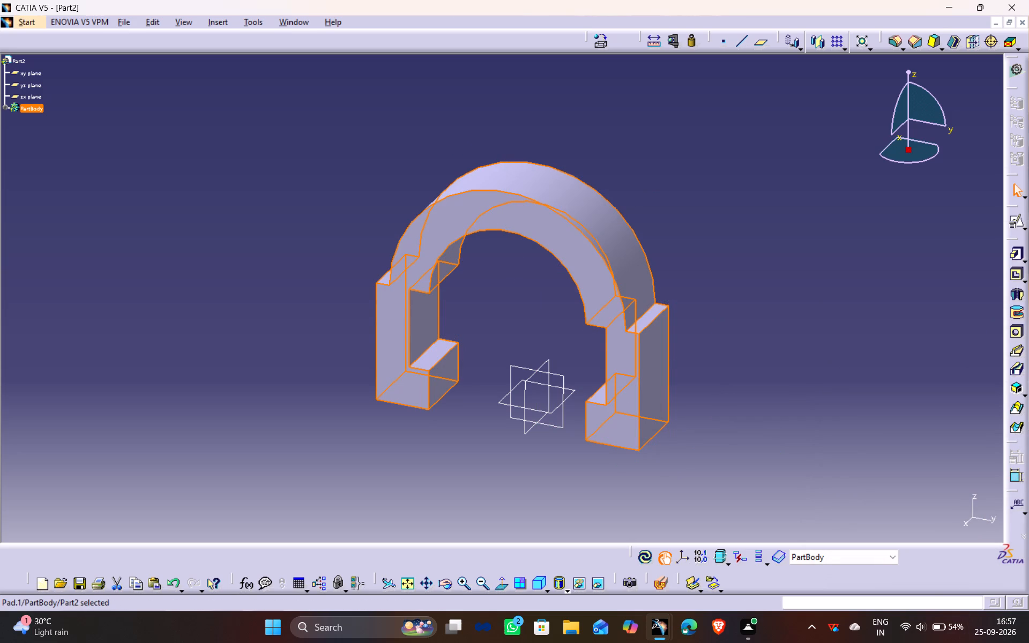
Reopen the pad's profile sketch and draw a centred rectangle about 25 mm wide, its centre at the top of the outer arc.
left_click(5, 107)
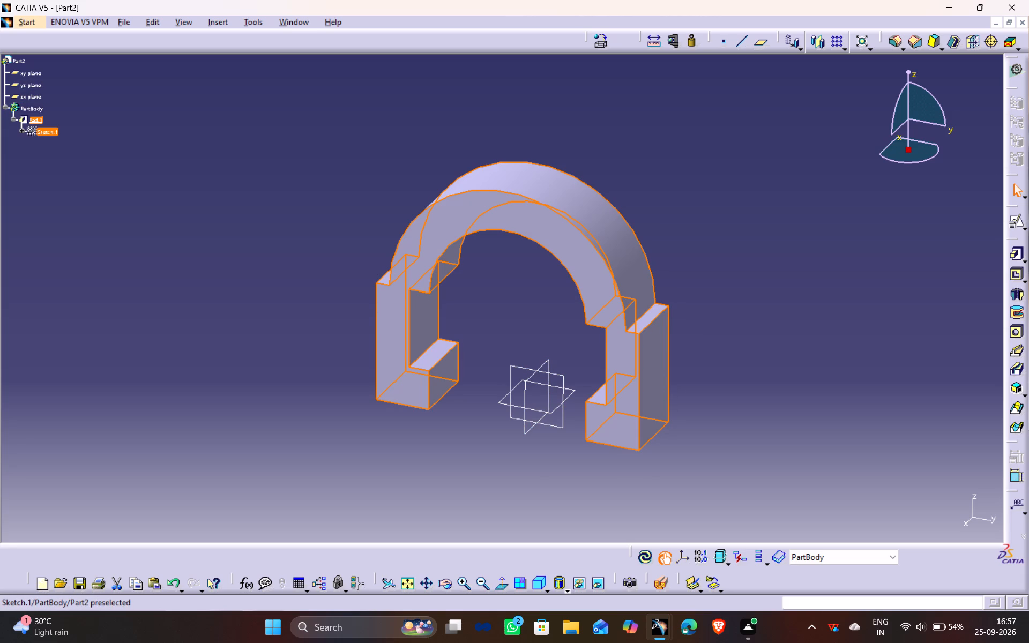
double_click(47, 131)
middle_click_drag(543, 244, 541, 250)
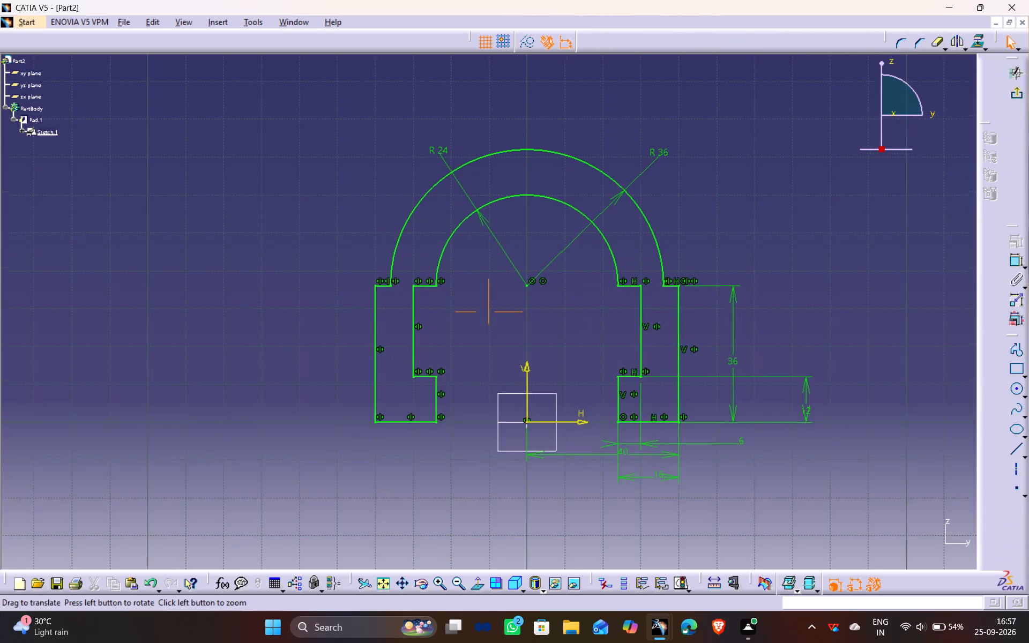
middle_click_drag(541, 250, 528, 297)
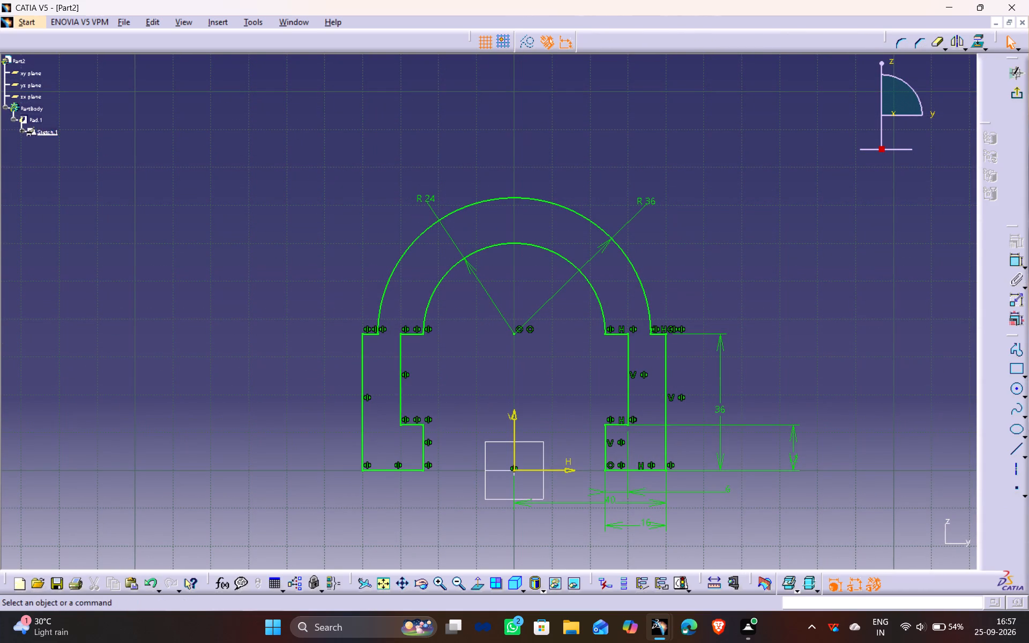
left_click(1017, 371)
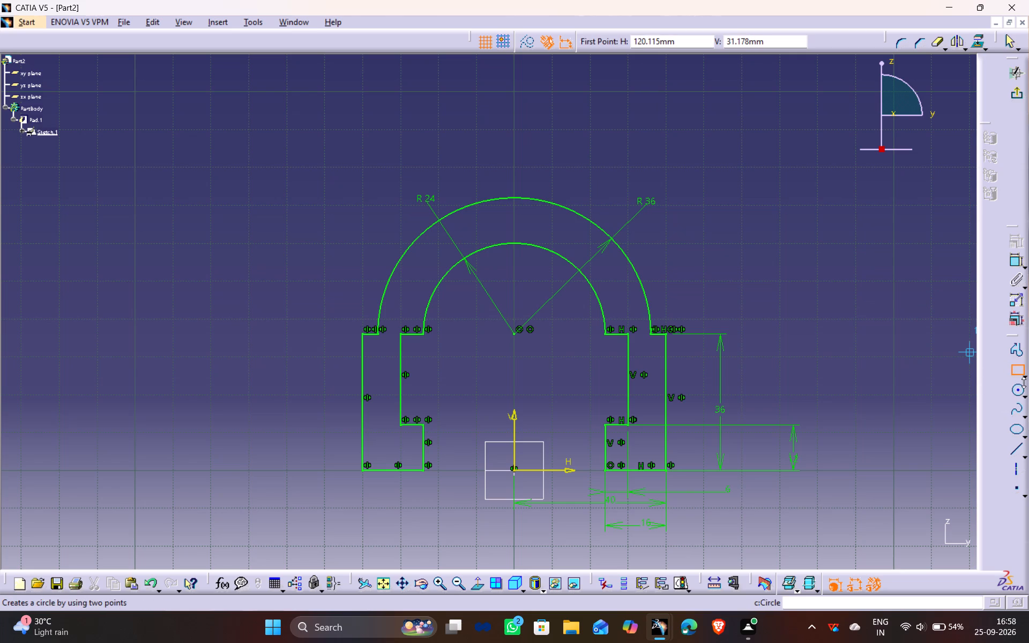
left_click(1025, 372)
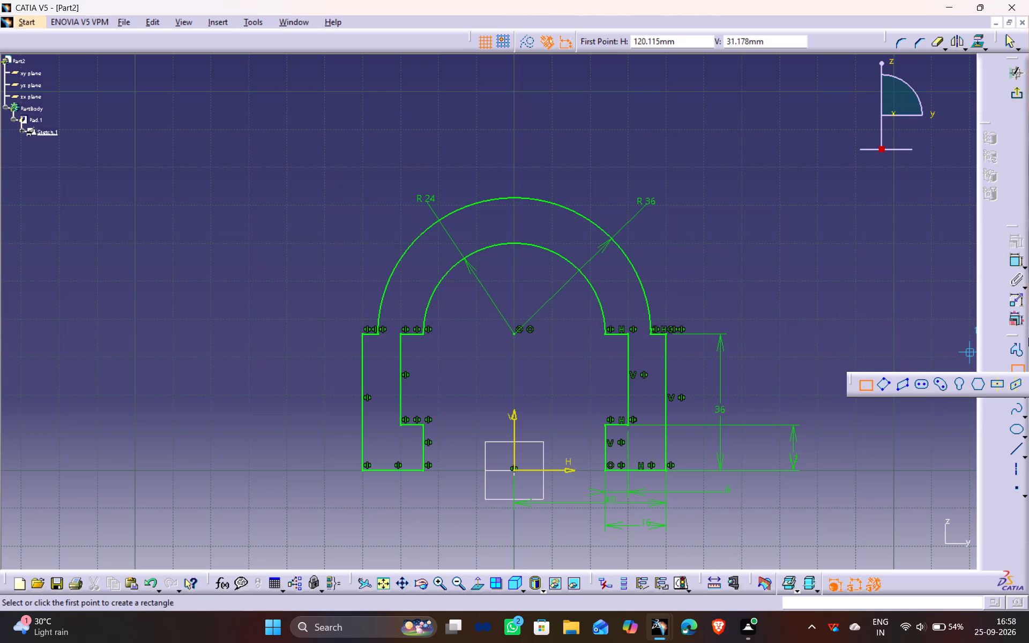
left_click(998, 382)
left_click(514, 215)
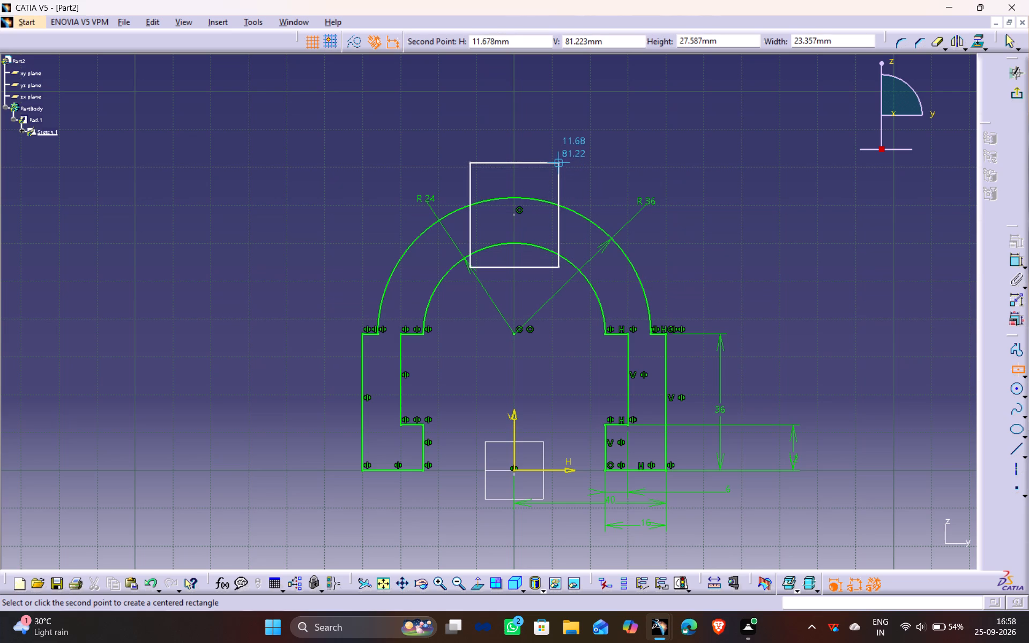
left_click(558, 160)
left_click_drag(513, 213, 518, 197)
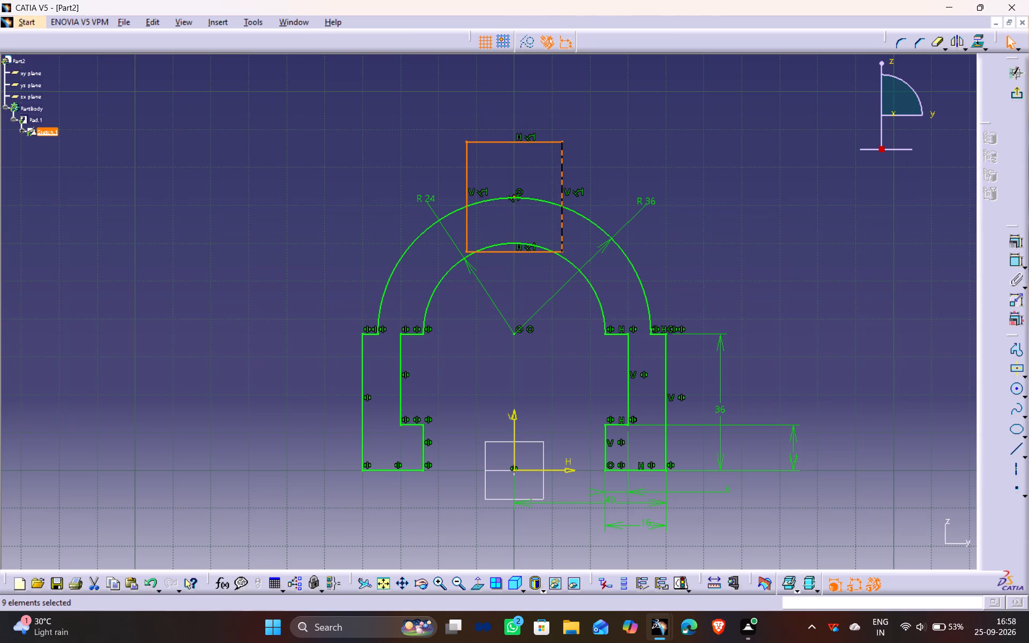
Dimension the rectangle's top line and set its length to 24 mm.
left_click(540, 160)
left_click(533, 142)
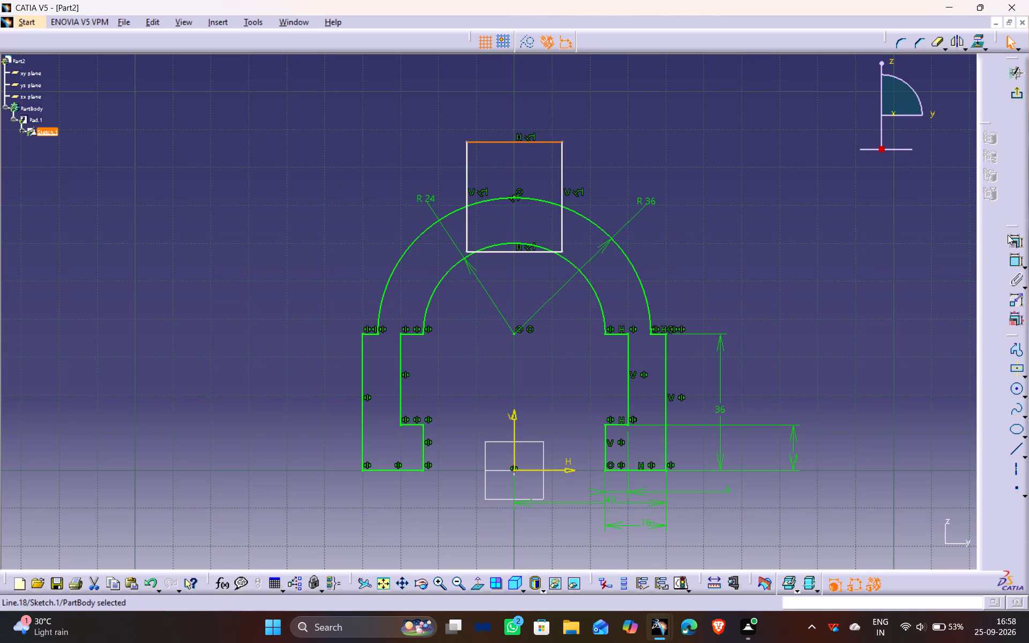
left_click(1014, 262)
left_click(640, 169)
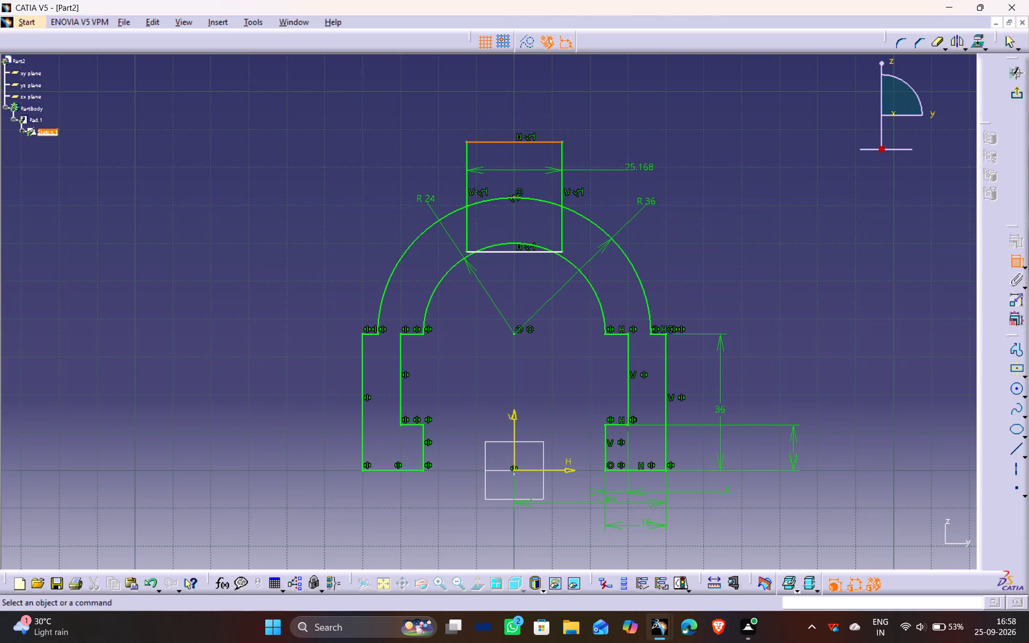
double_click(642, 165)
type("24")
key("Return")
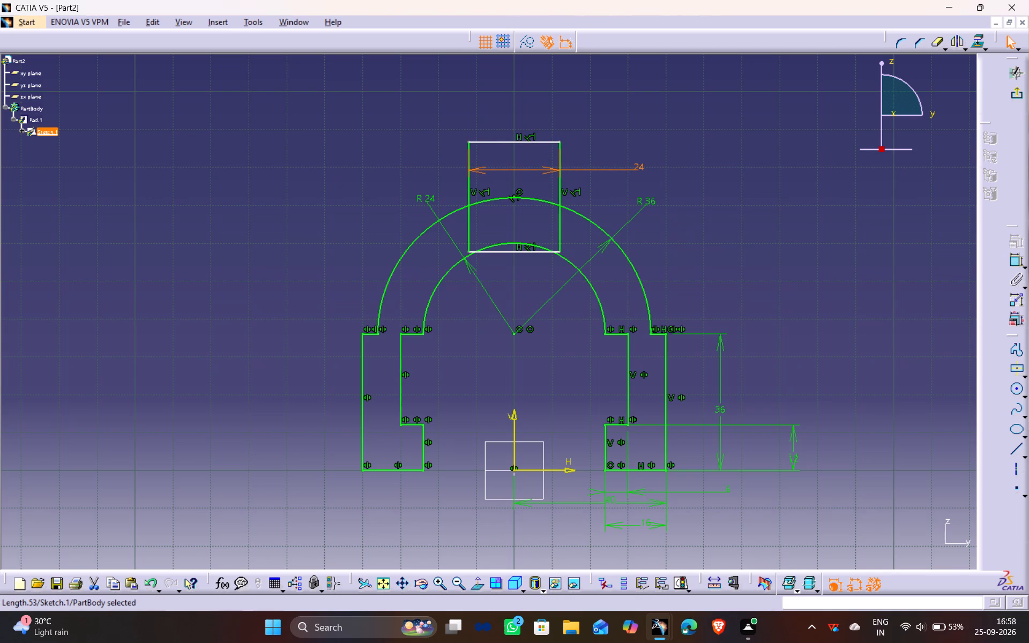
left_click(685, 227)
Dimension the rectangle's top line from the profile's bottom line and set the distance to 80 mm.
left_click(508, 140)
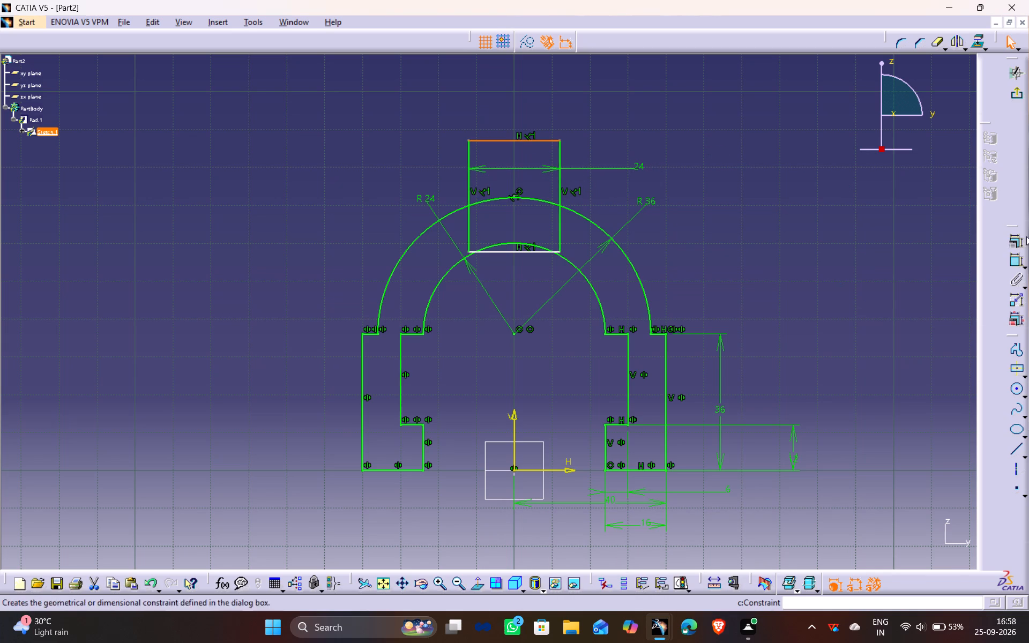
left_click(1017, 261)
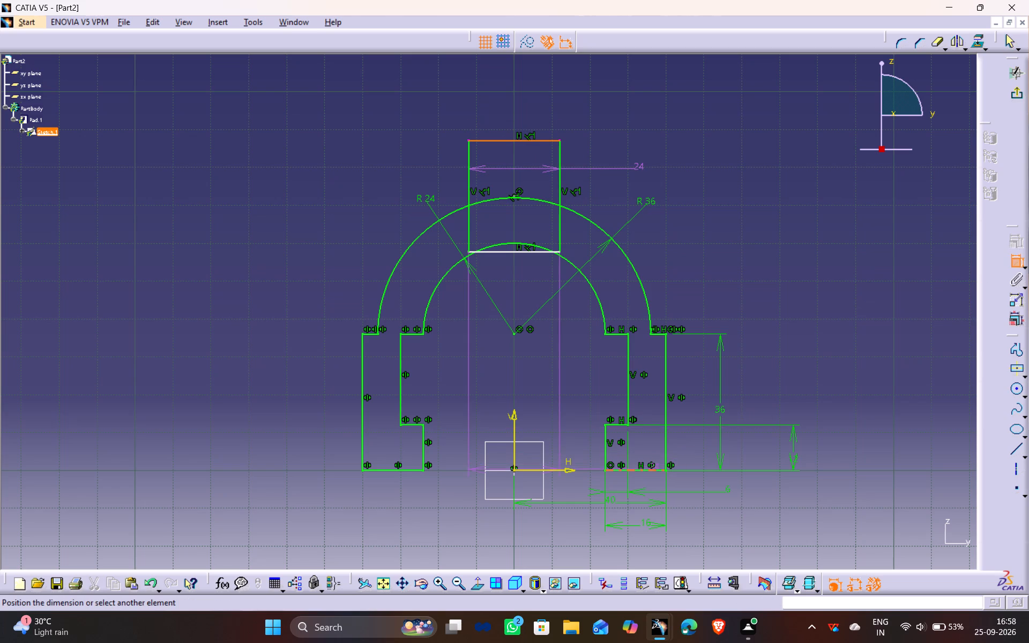
left_click(651, 469)
double_click(861, 382)
left_click(862, 378)
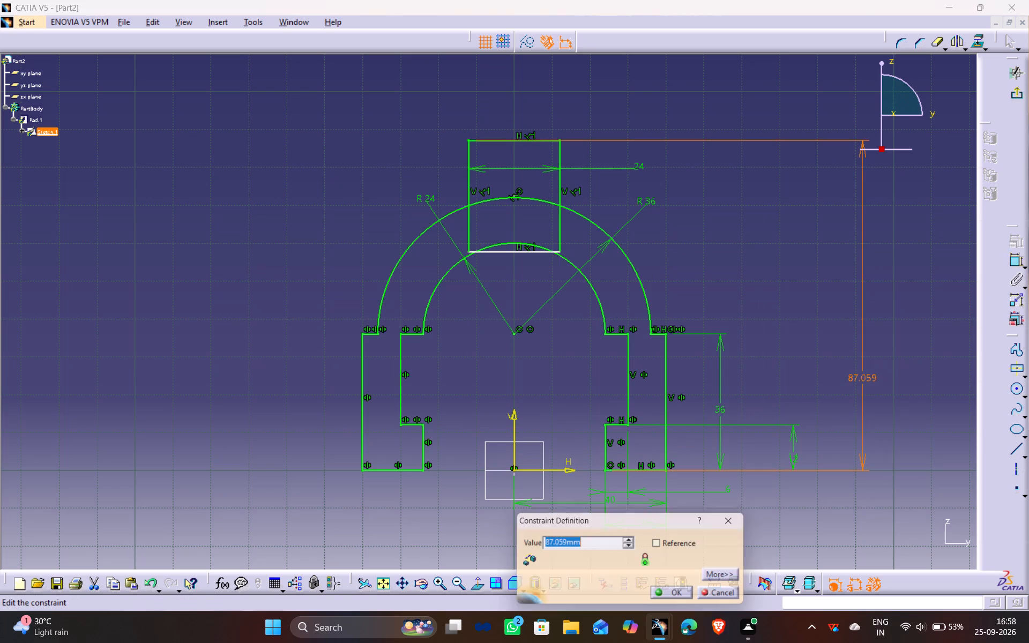
type("80")
key("Return")
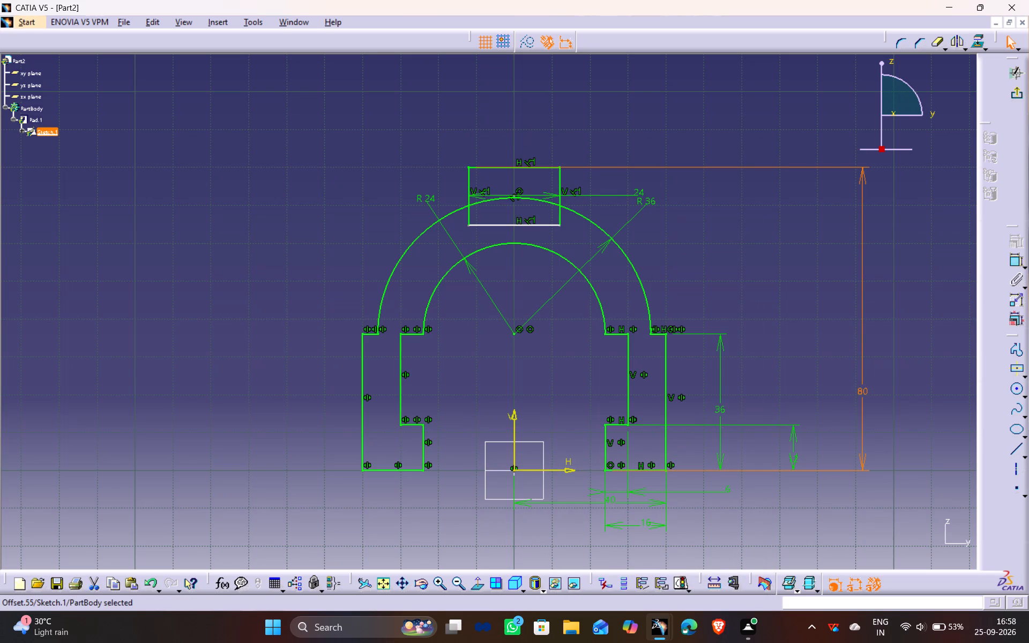
left_click(700, 215)
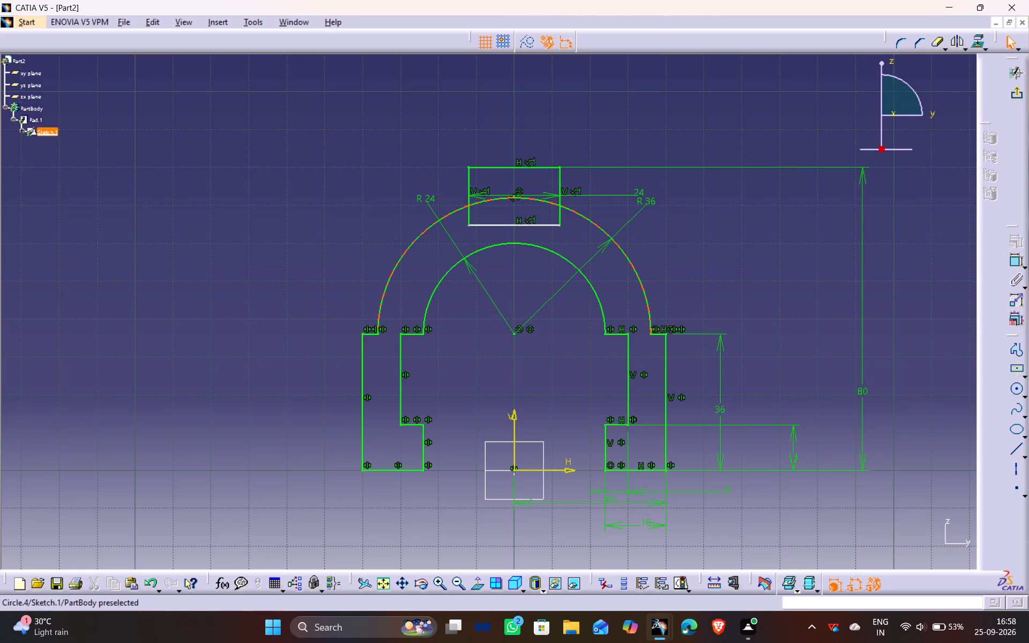
Quick Trim the rectangle's bottom line and the ends of both side lines that extend inside the outer arc.
left_click(935, 41)
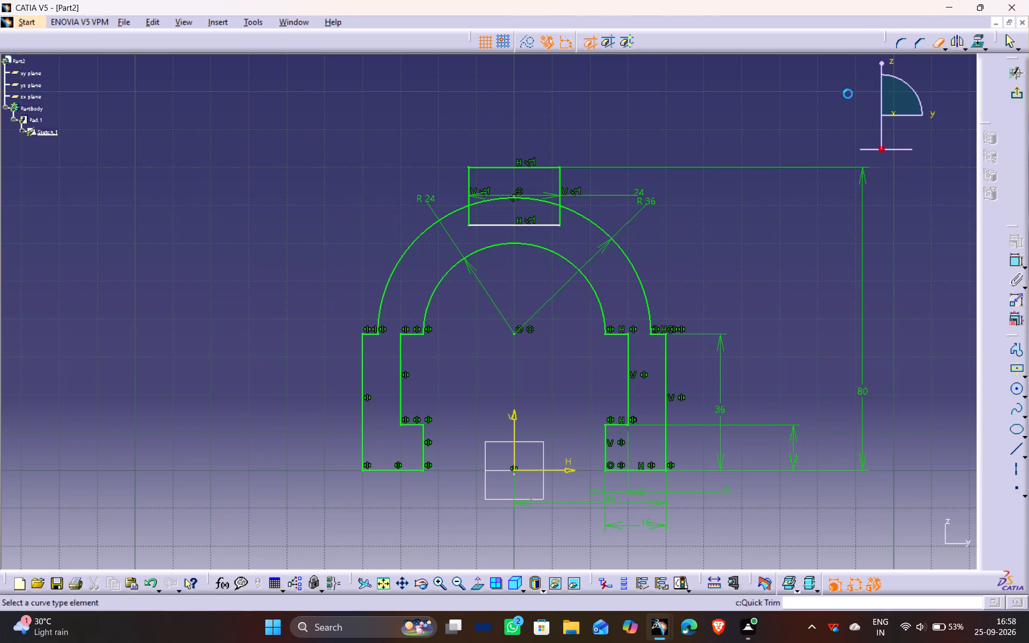
left_click(521, 226)
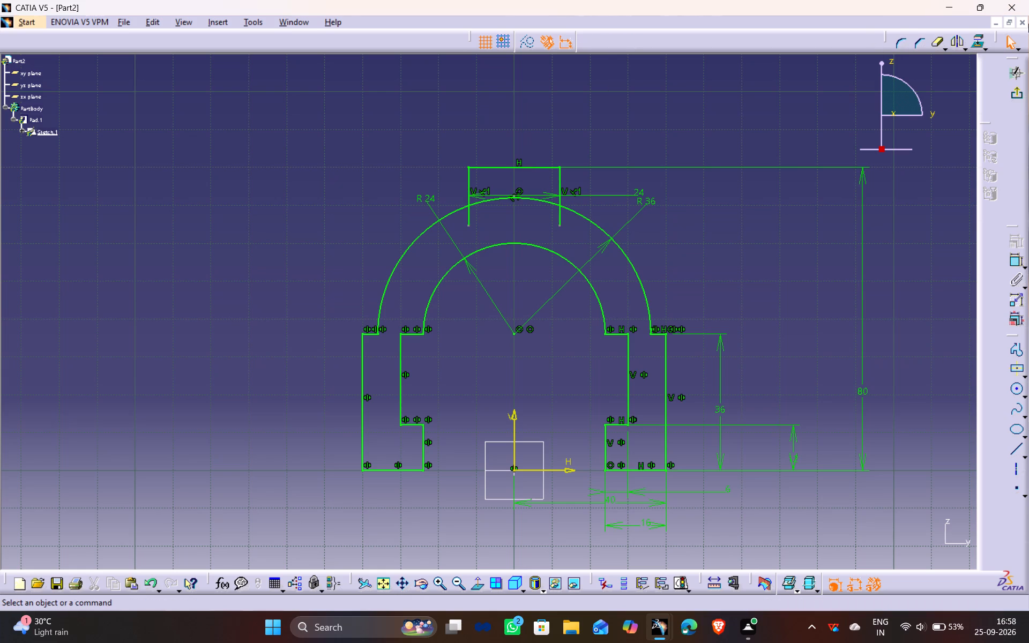
left_click(936, 44)
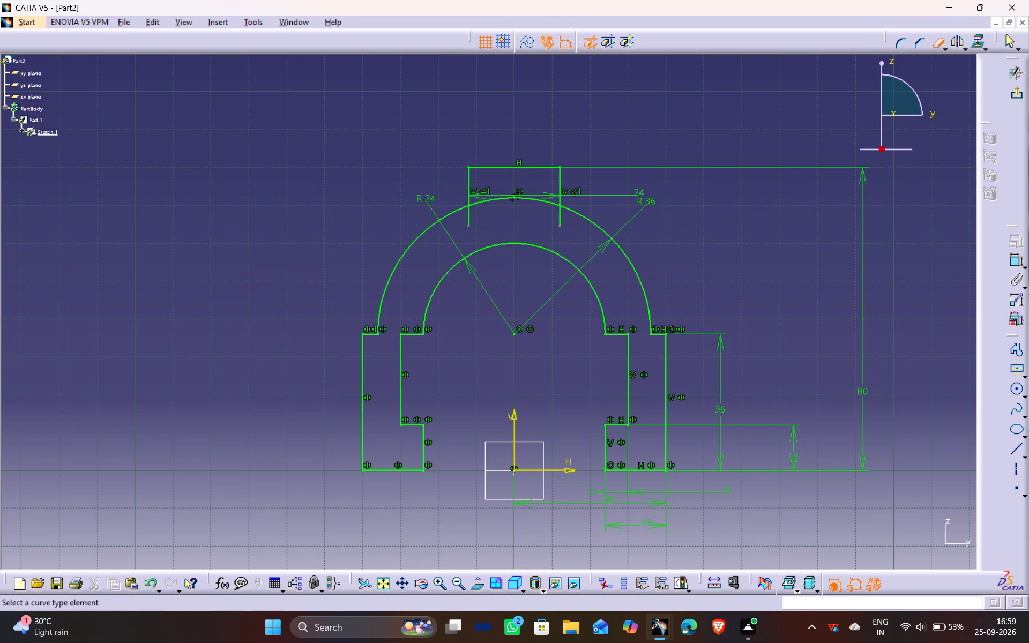
left_click(558, 215)
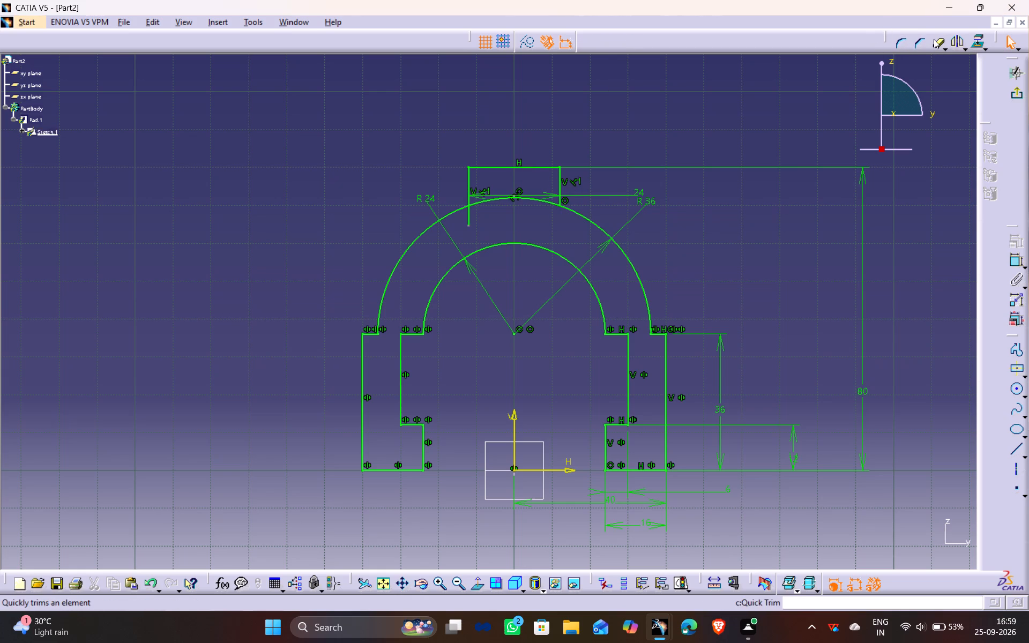
left_click(937, 46)
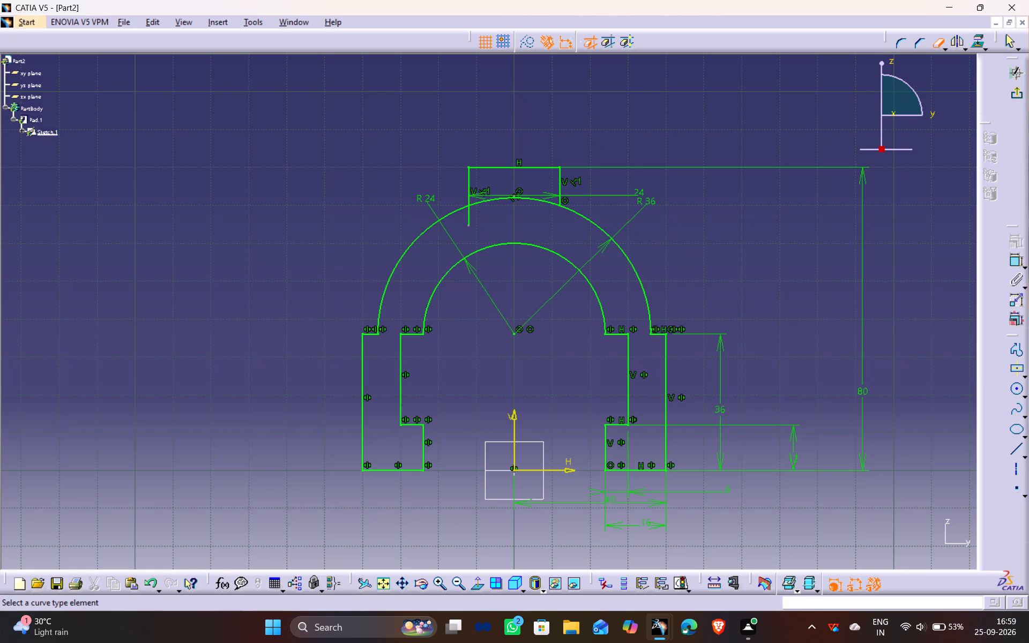
left_click(469, 218)
left_click(664, 139)
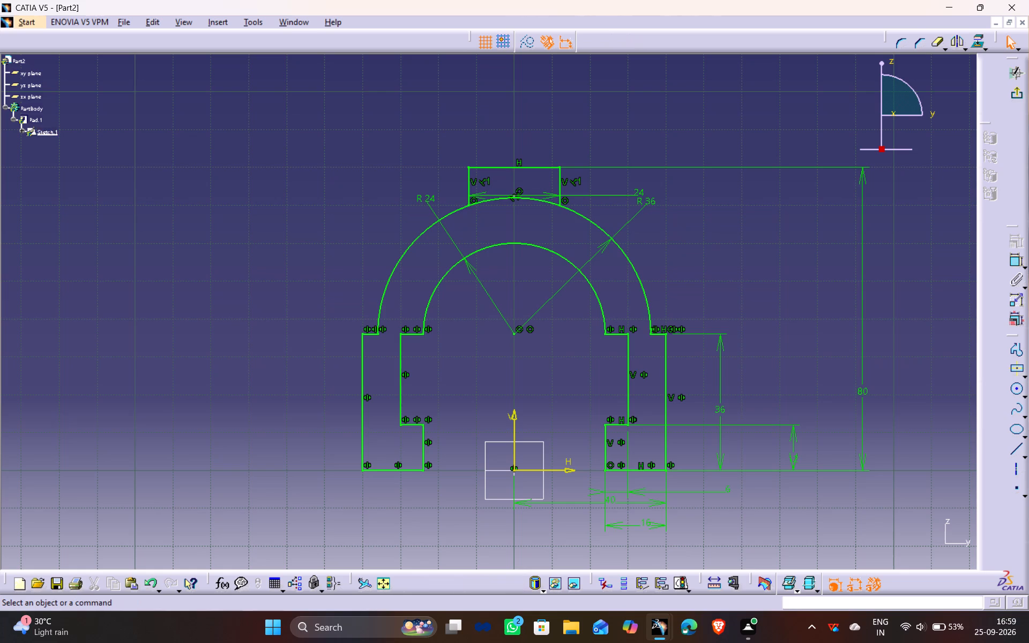
Quick Trim the outer arc's piece between the rectangle's two side lines and exit the sketch.
left_click(932, 41)
left_click(502, 198)
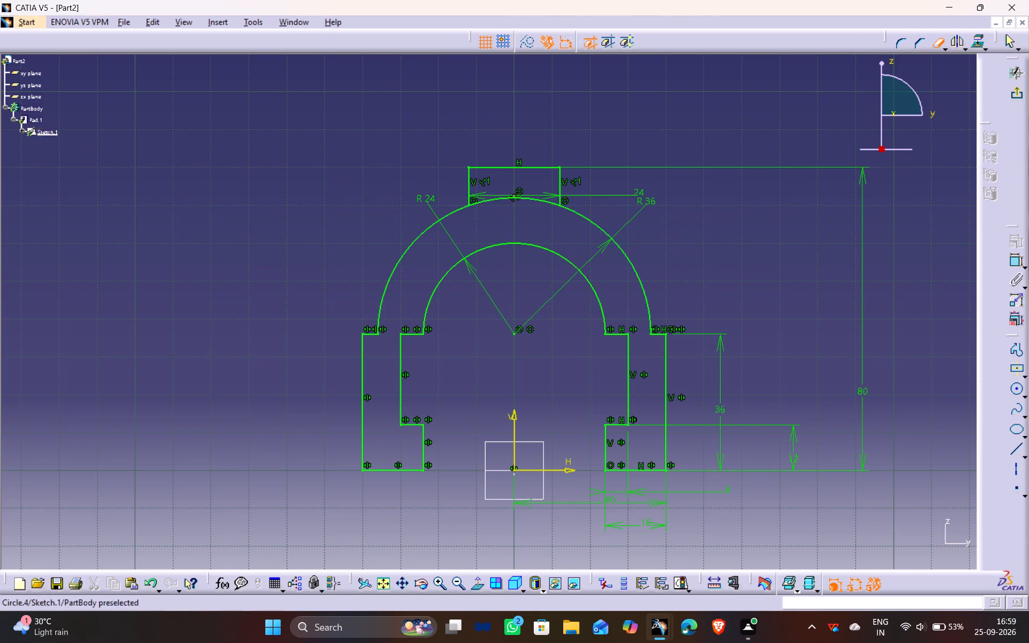
left_click(640, 136)
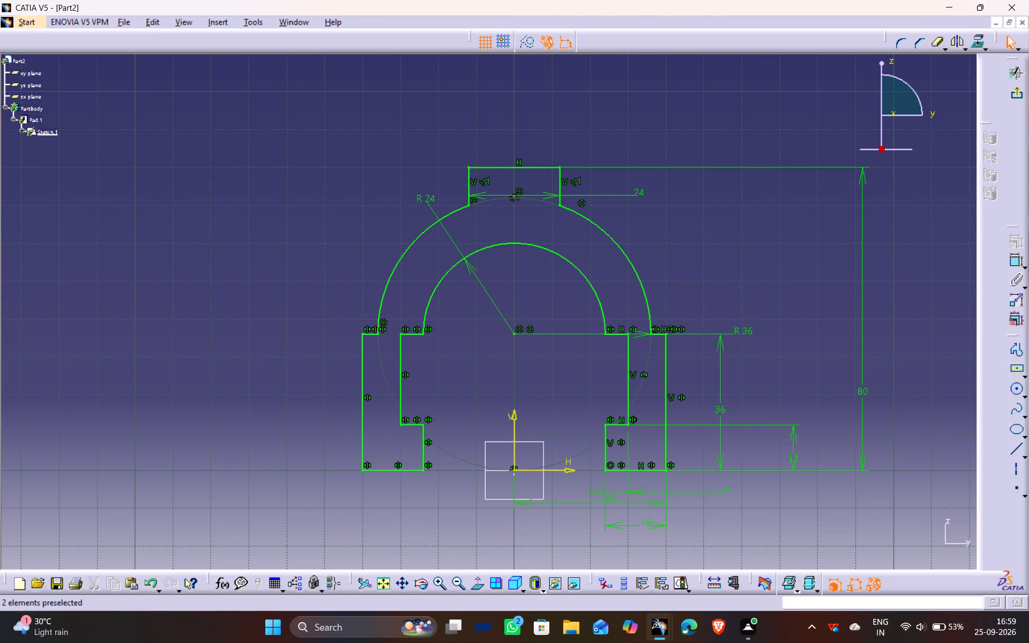
left_click(1017, 94)
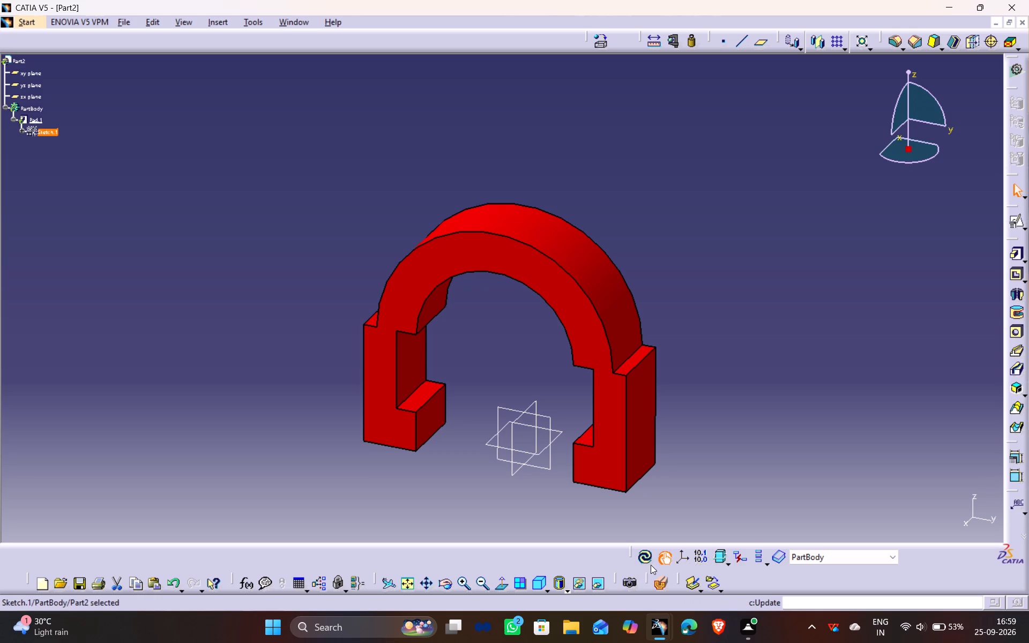
Update the part to rebuild the pad from its edited profile.
left_click(646, 556)
left_click(857, 245)
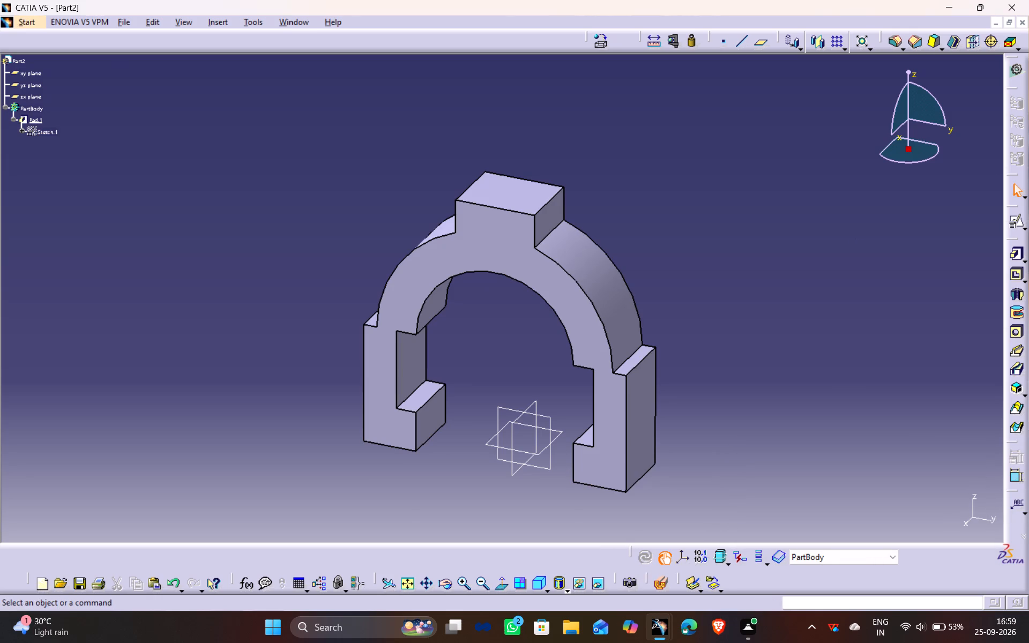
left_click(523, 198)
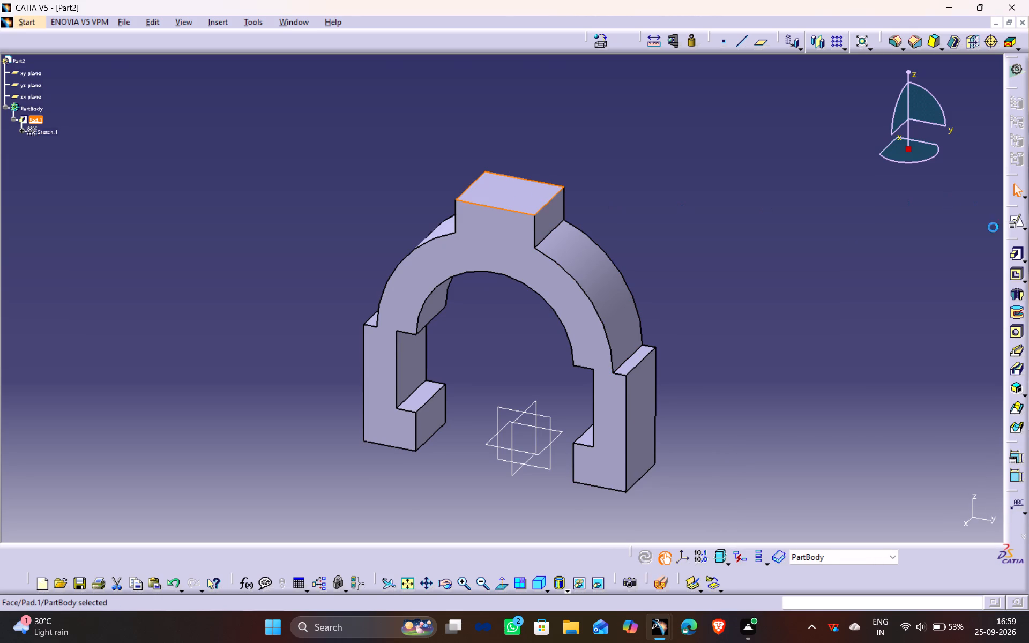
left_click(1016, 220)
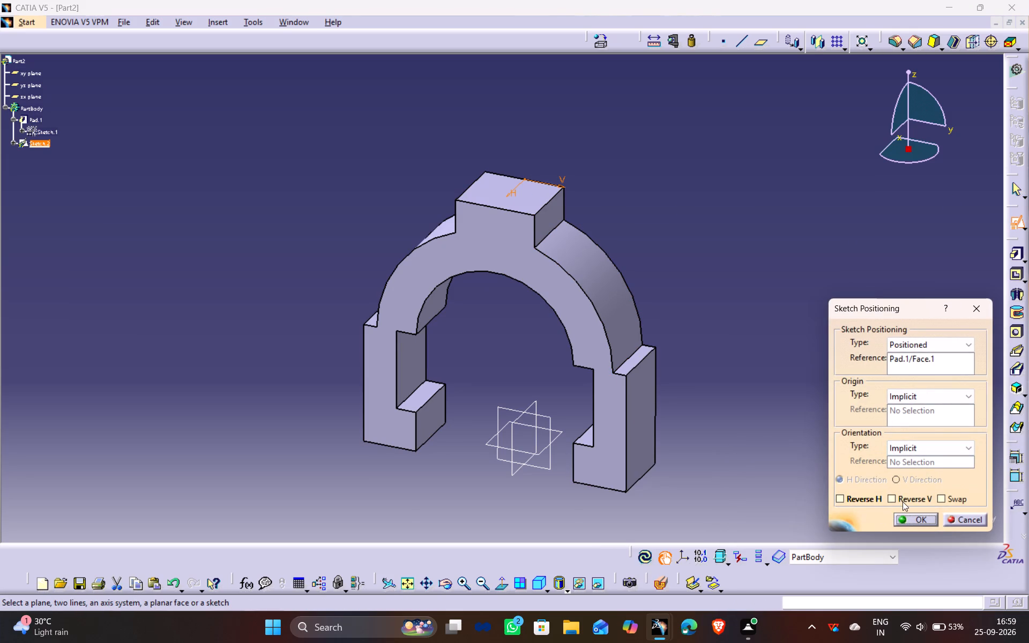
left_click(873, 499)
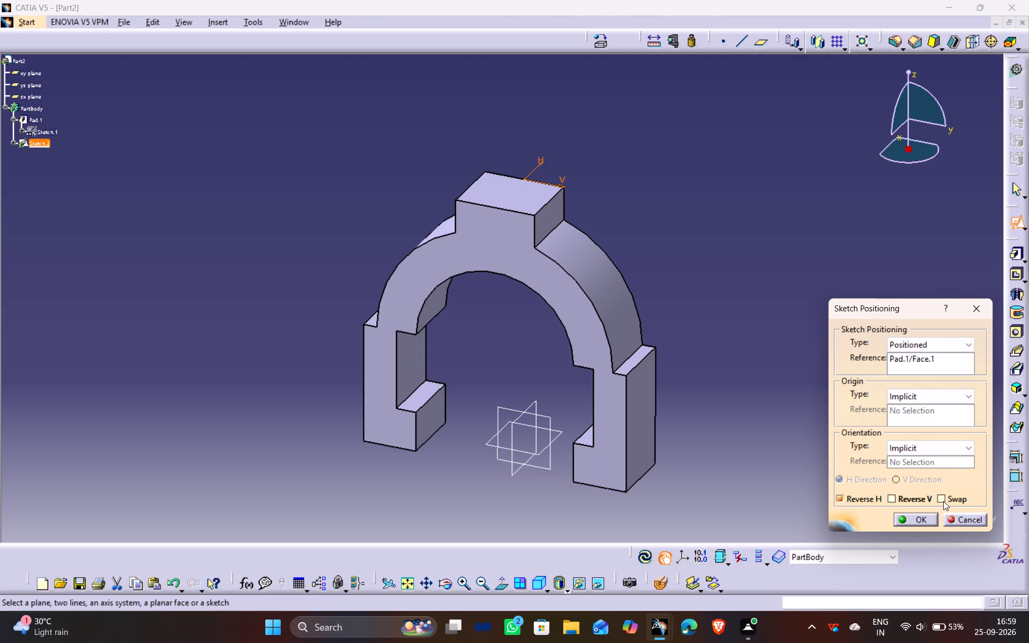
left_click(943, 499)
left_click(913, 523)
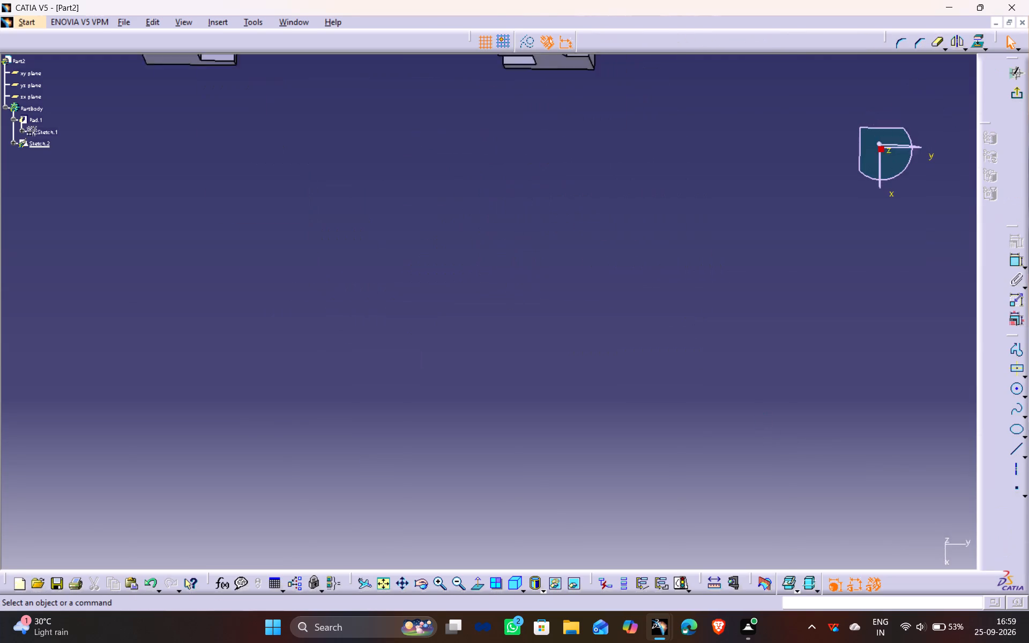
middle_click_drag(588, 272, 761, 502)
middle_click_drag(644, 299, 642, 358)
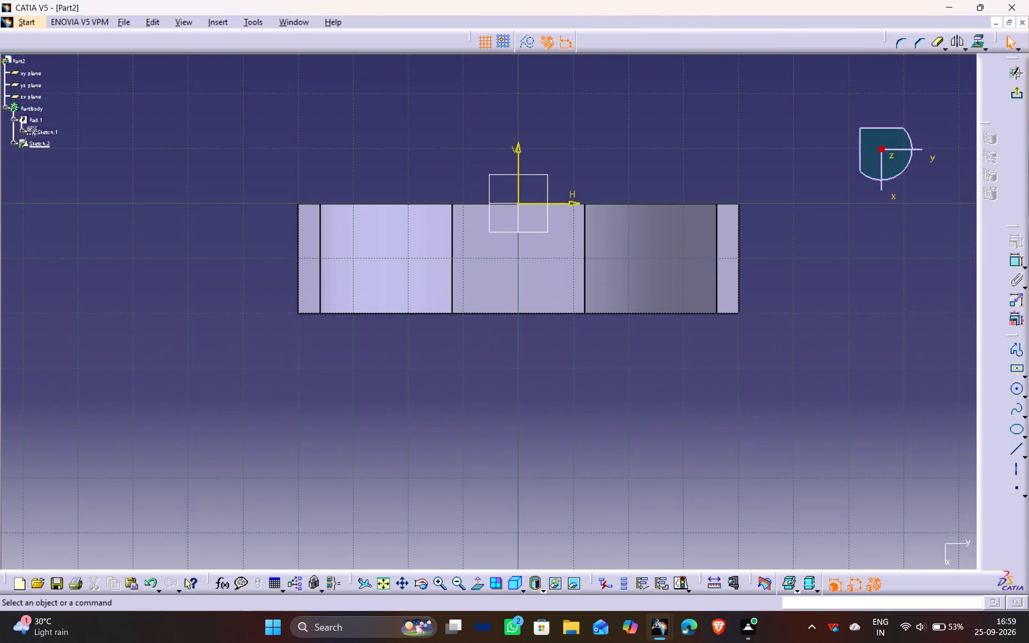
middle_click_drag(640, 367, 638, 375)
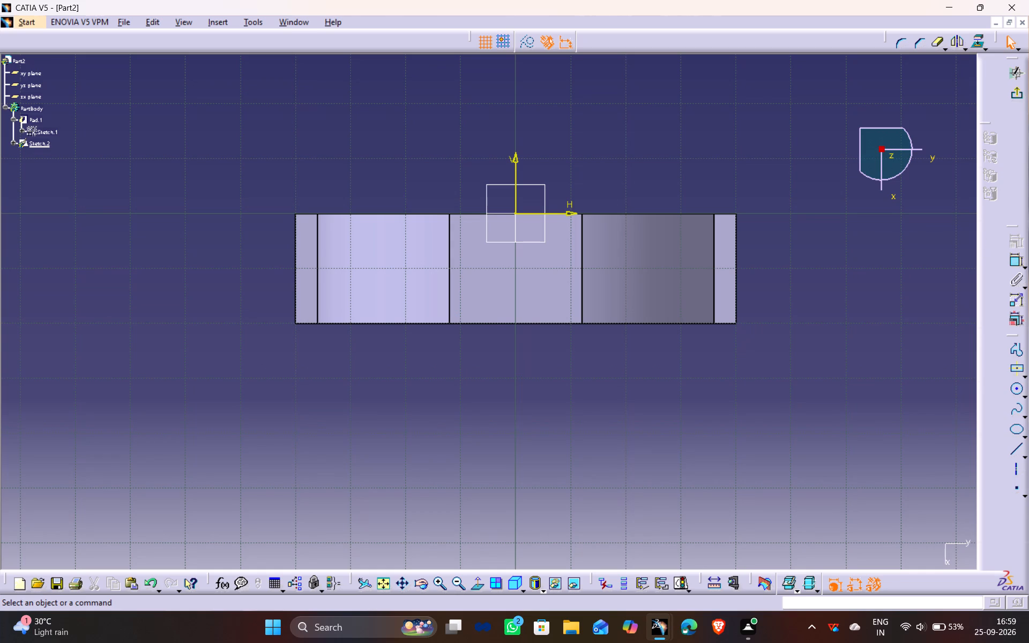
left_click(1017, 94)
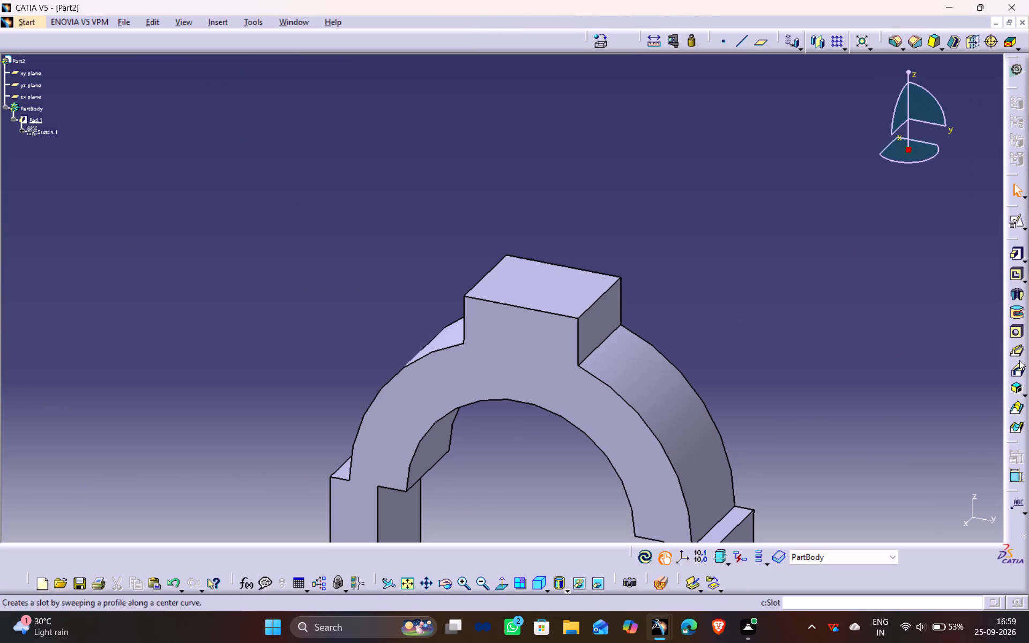
Start a hole on the boss's top face and make it threaded.
left_click(1020, 328)
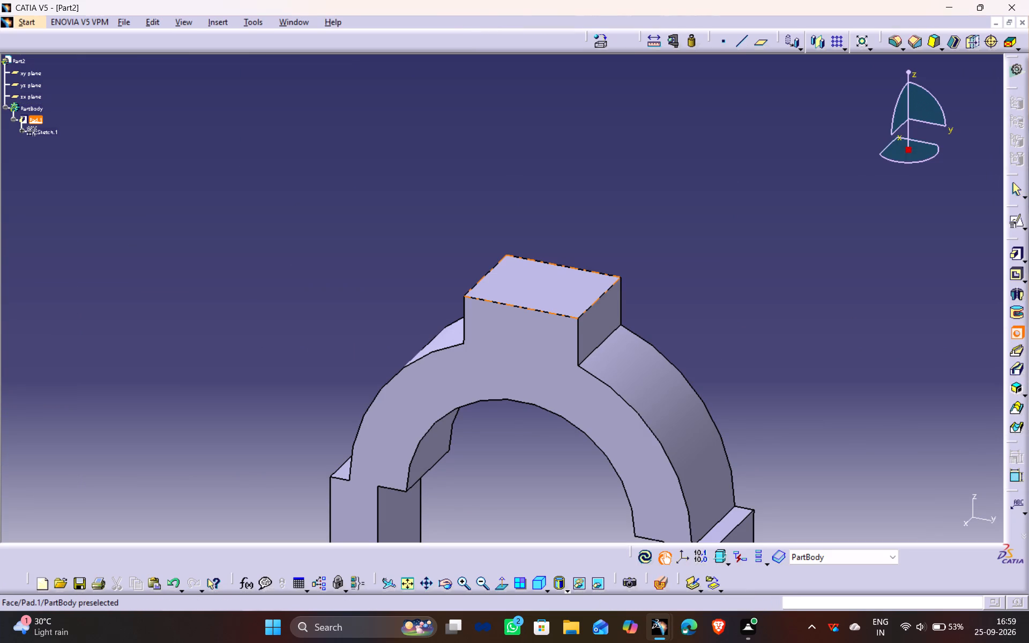
left_click(543, 286)
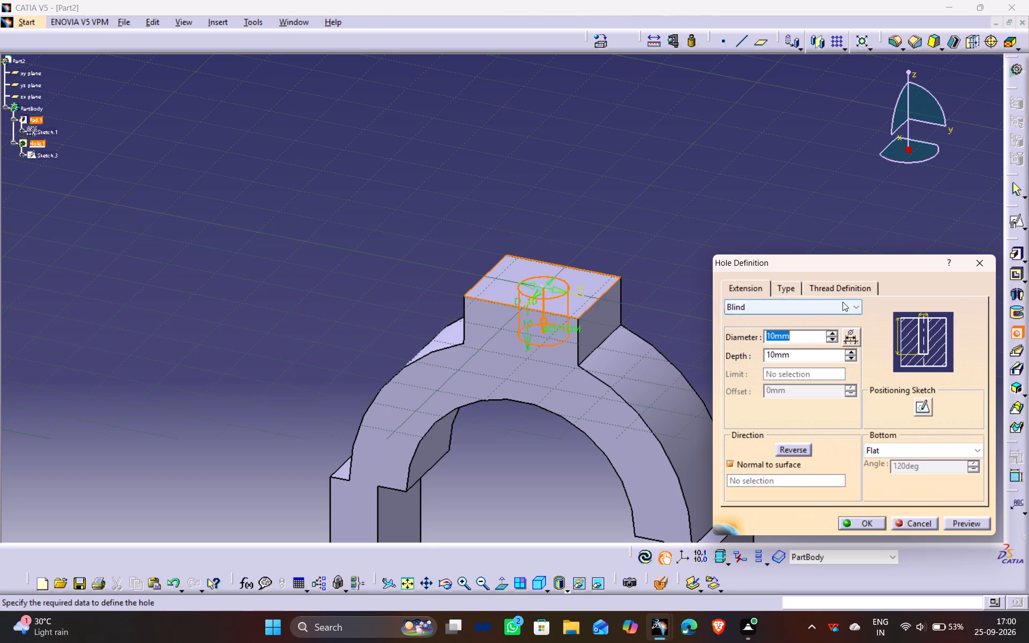
left_click(844, 285)
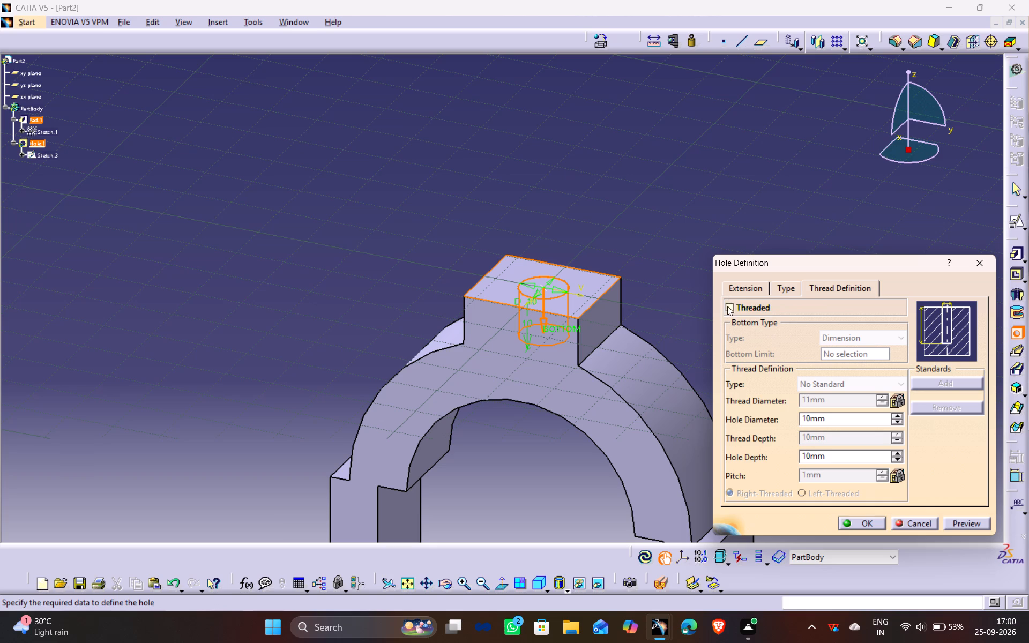
left_click(727, 306)
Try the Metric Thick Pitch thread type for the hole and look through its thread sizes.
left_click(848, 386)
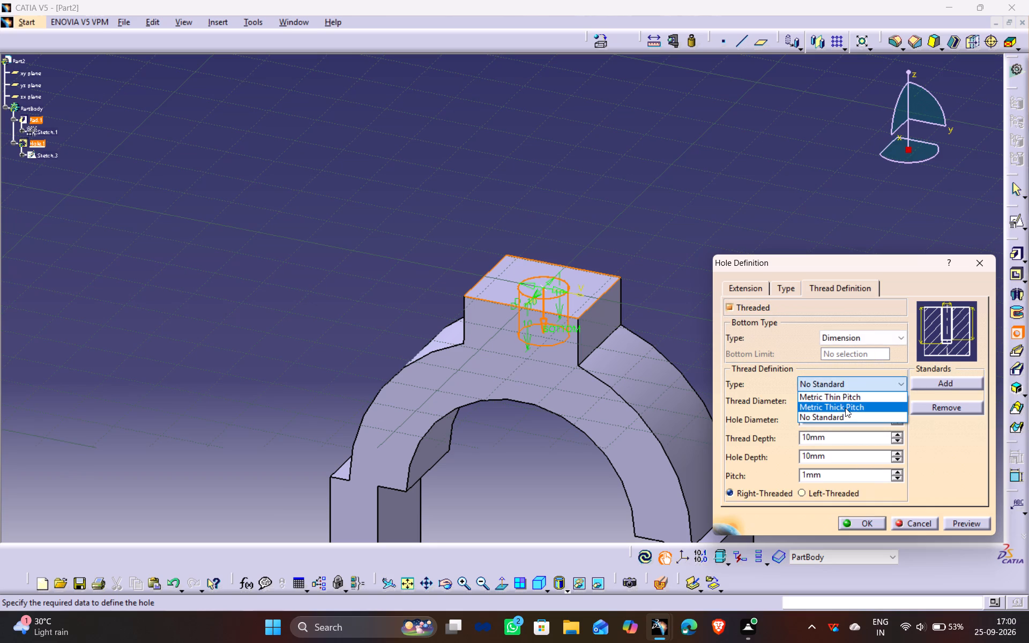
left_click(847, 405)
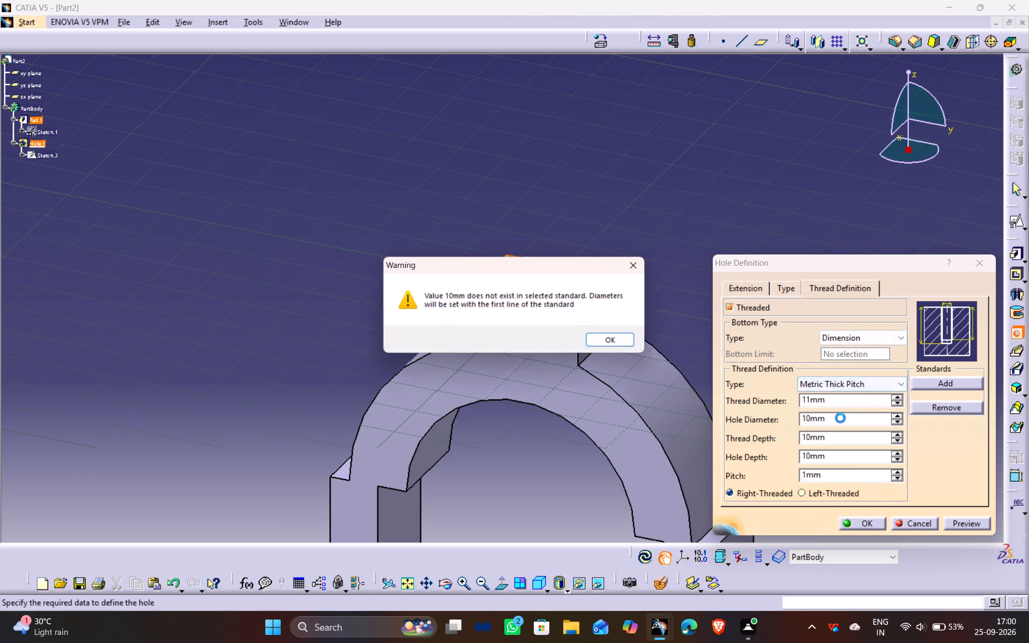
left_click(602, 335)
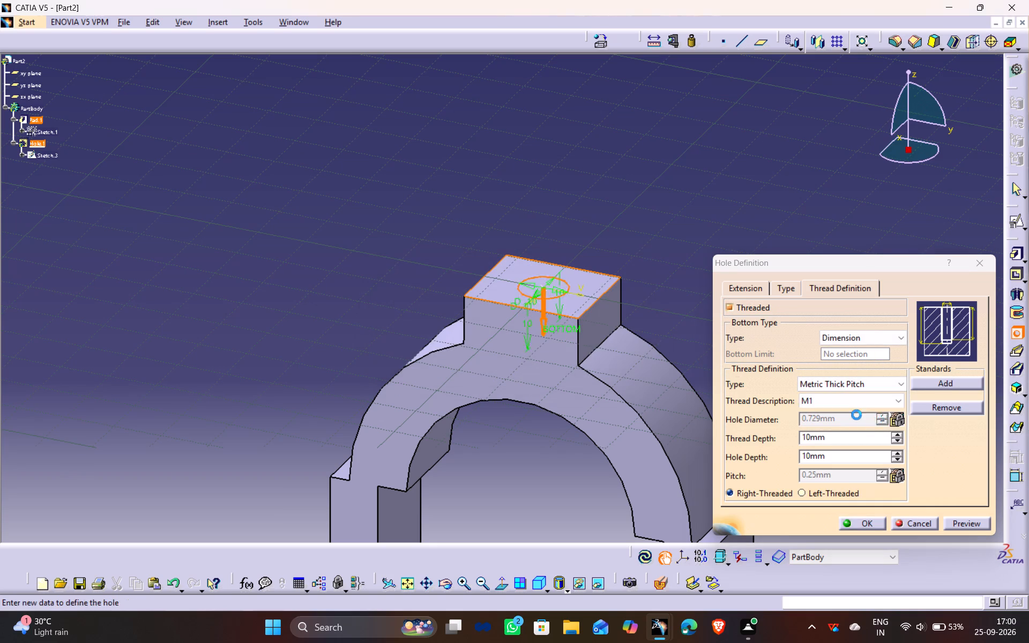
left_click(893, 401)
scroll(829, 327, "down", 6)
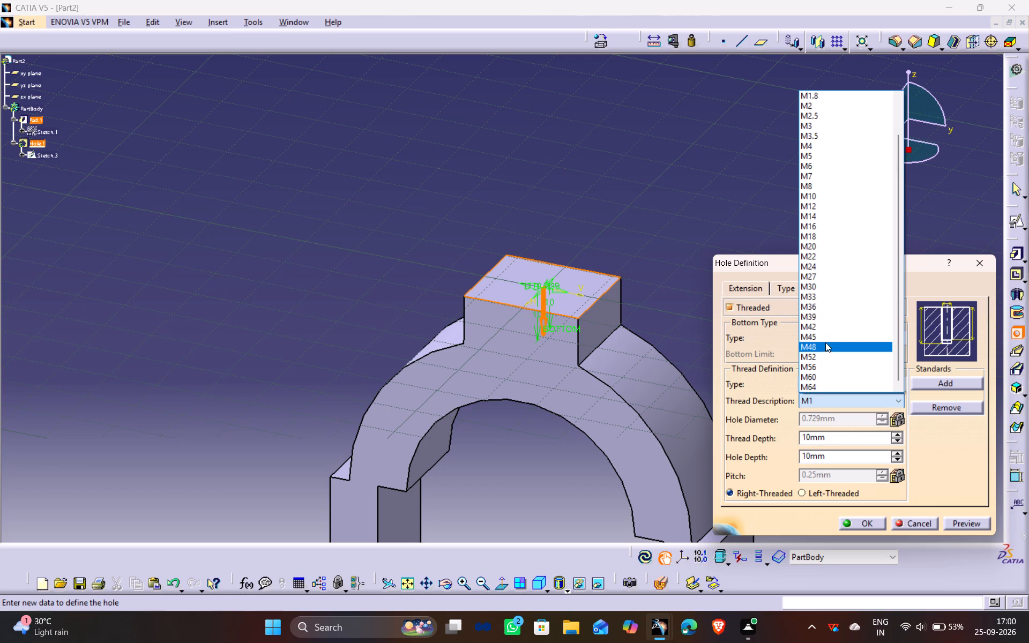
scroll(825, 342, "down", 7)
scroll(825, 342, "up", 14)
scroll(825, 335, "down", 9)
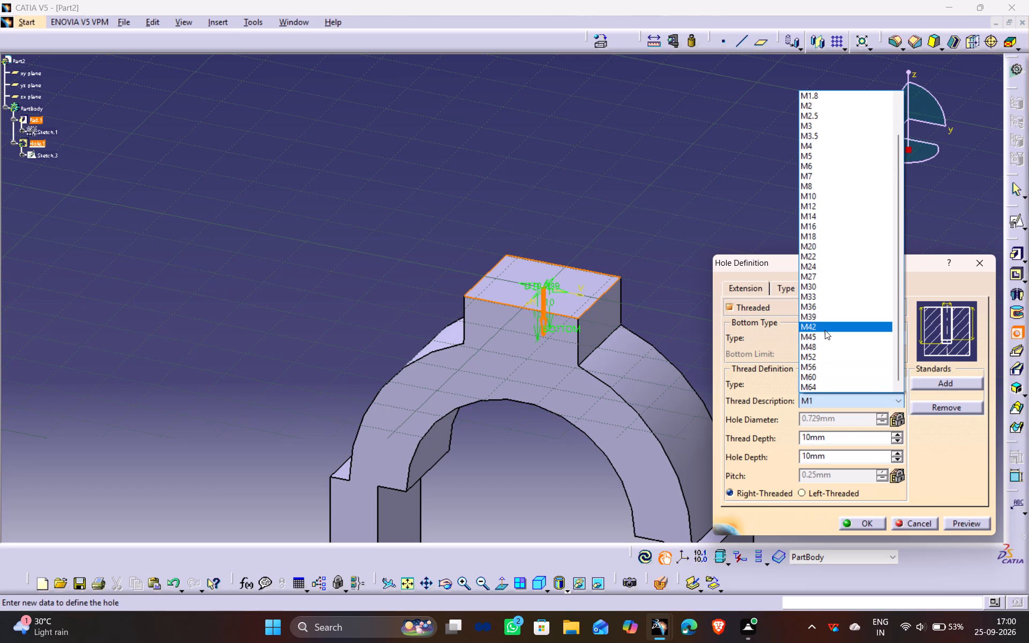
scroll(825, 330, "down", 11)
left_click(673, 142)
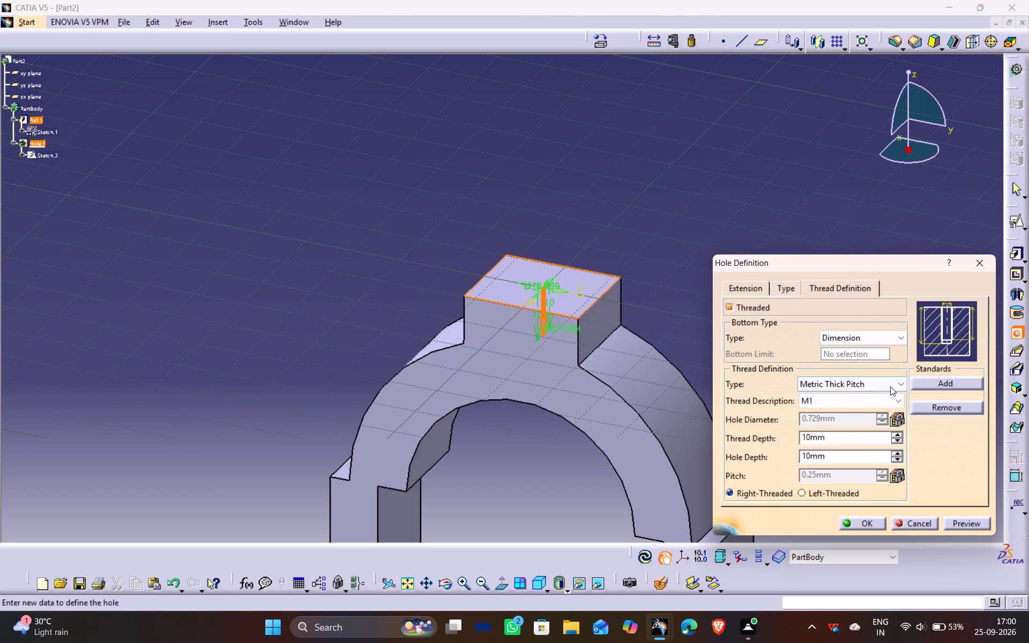
Set the hole's thread type to Metric Thin Pitch with the M12x1.5 thread description.
left_click(891, 384)
left_click(853, 398)
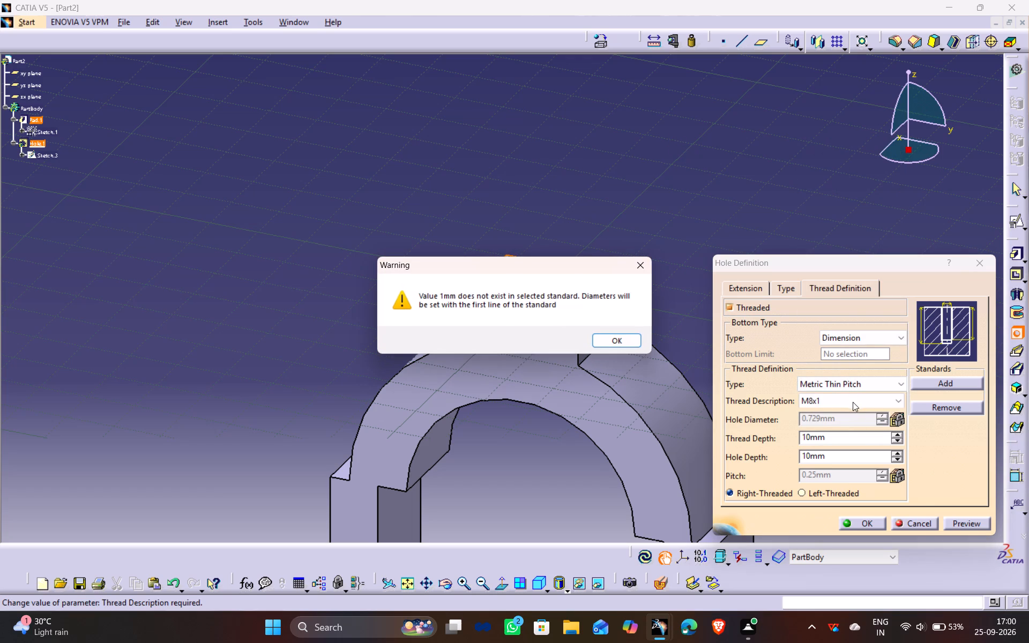
left_click(623, 342)
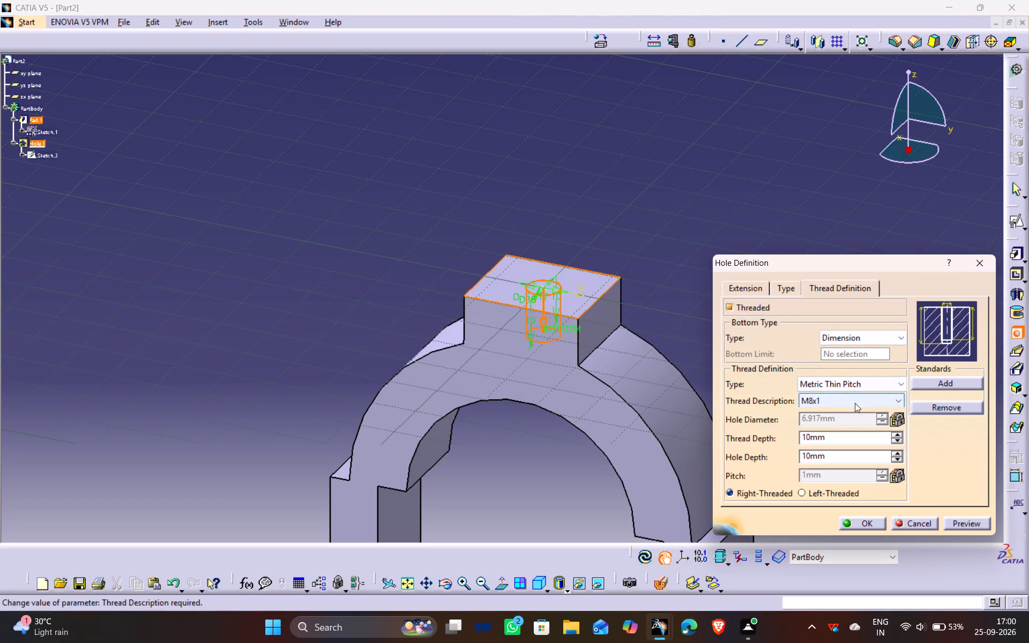
left_click(854, 403)
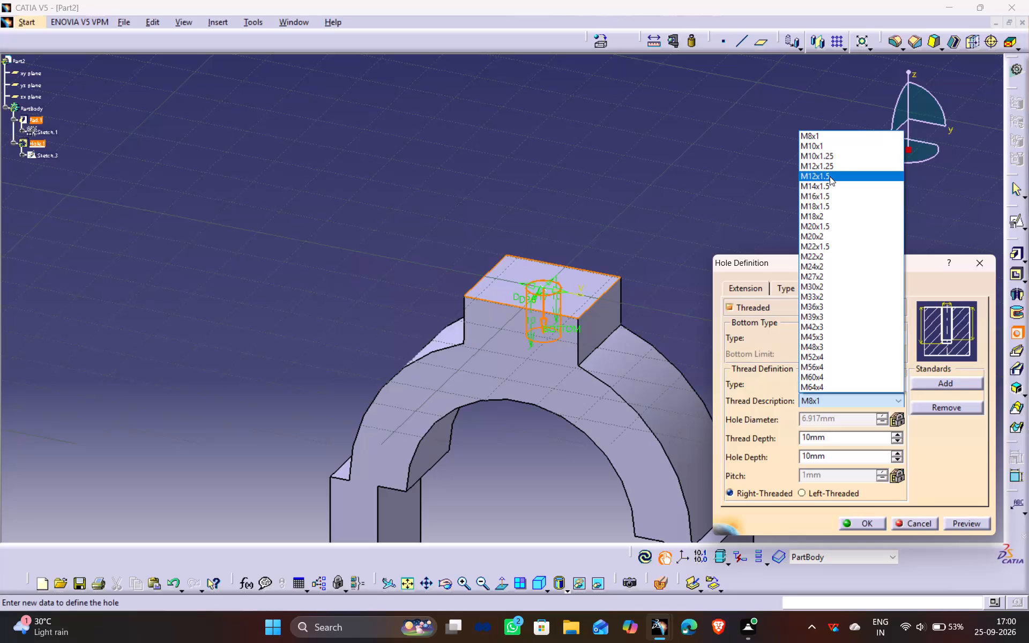
left_click(830, 176)
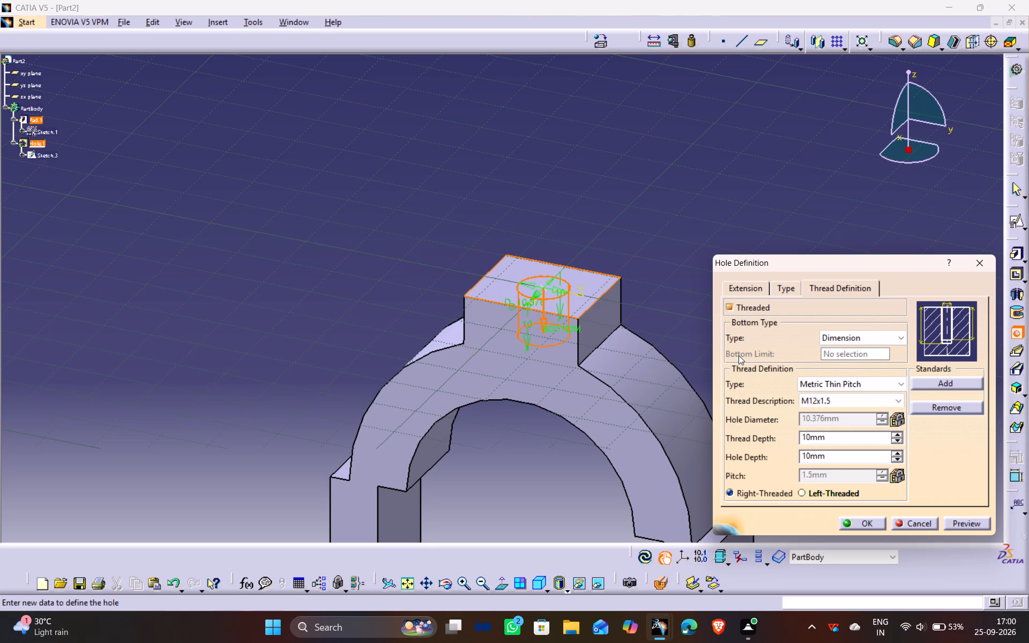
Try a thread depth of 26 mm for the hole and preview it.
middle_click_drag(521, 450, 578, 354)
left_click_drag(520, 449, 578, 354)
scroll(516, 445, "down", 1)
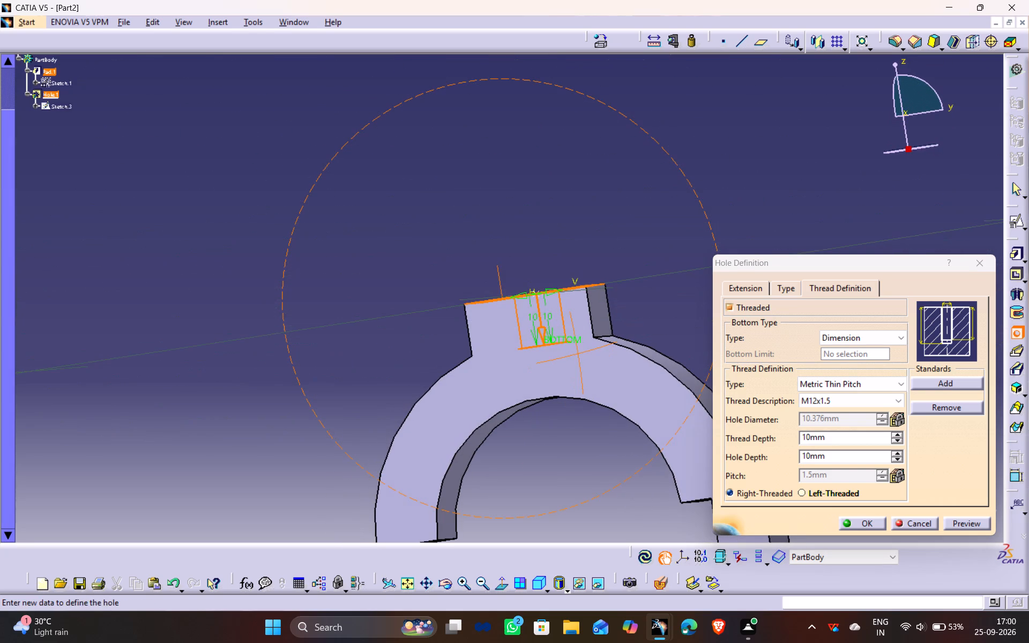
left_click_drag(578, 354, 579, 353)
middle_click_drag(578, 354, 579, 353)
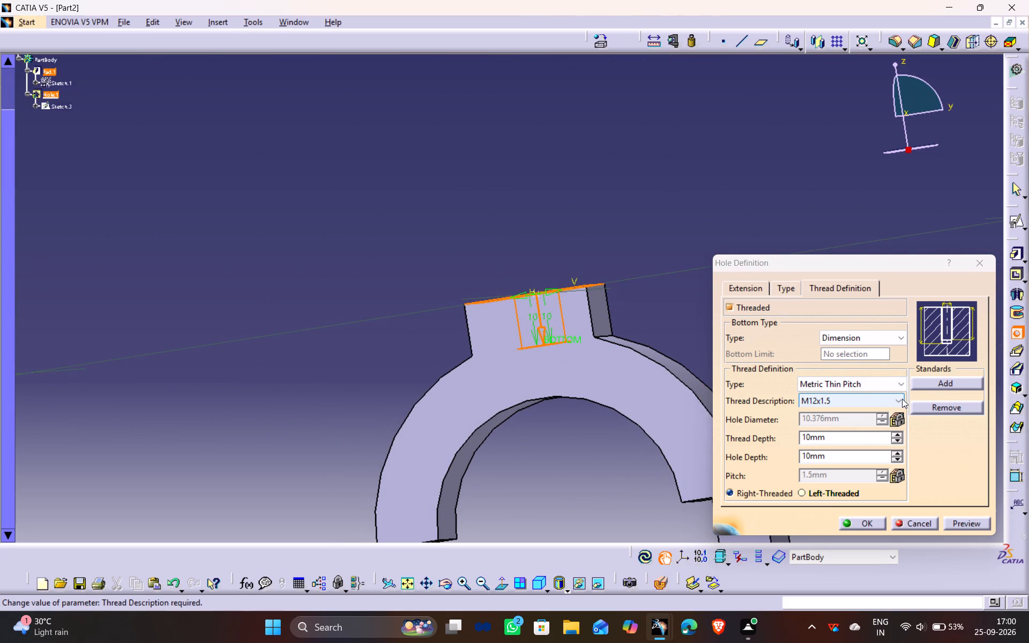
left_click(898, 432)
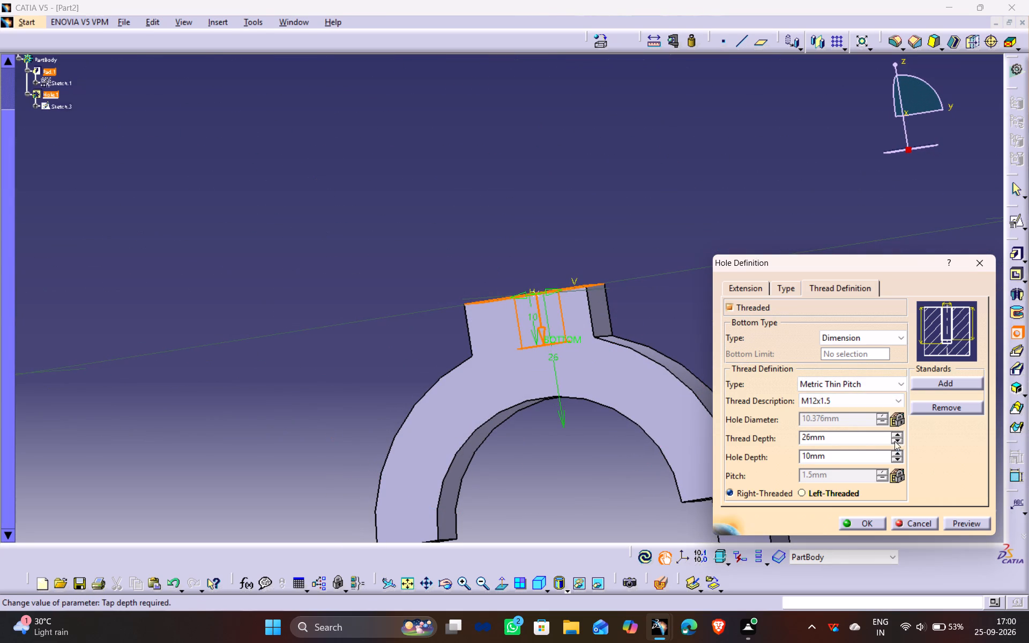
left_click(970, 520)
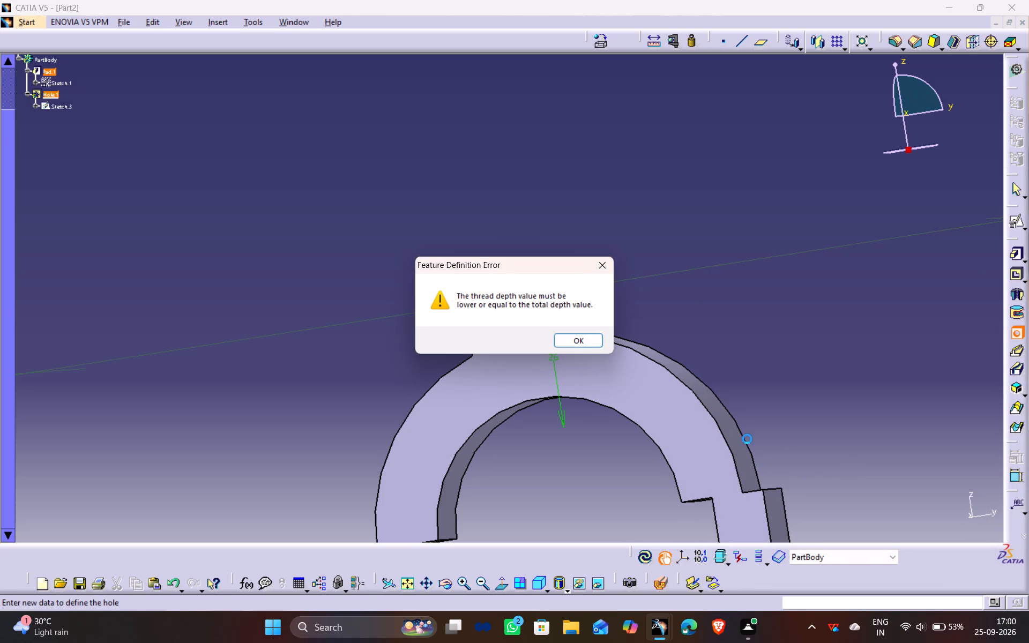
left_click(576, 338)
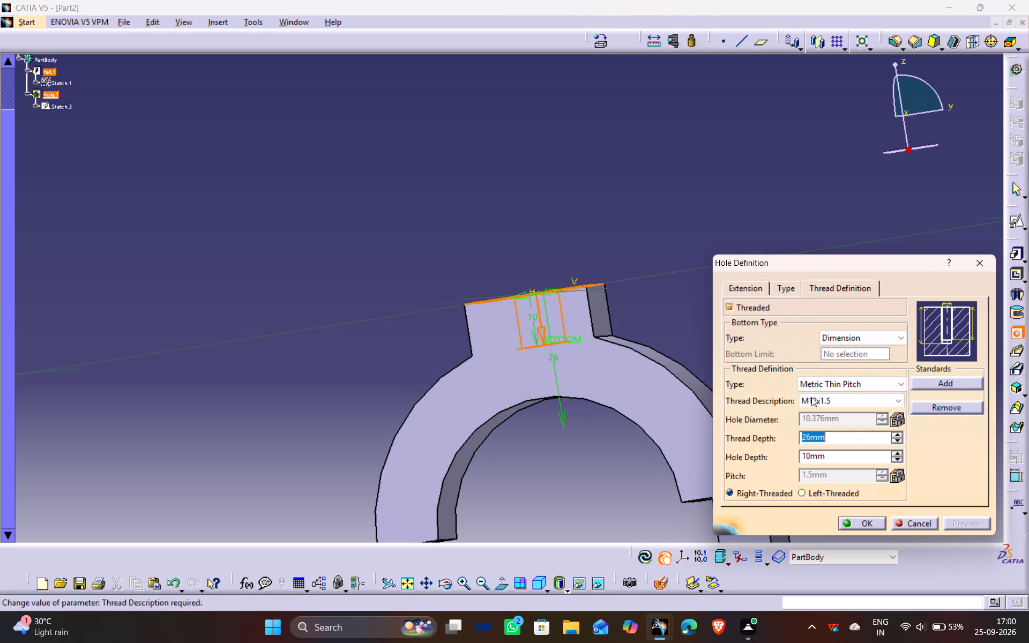
Set the hole's thread depth to 25 mm and preview it.
left_click(809, 435)
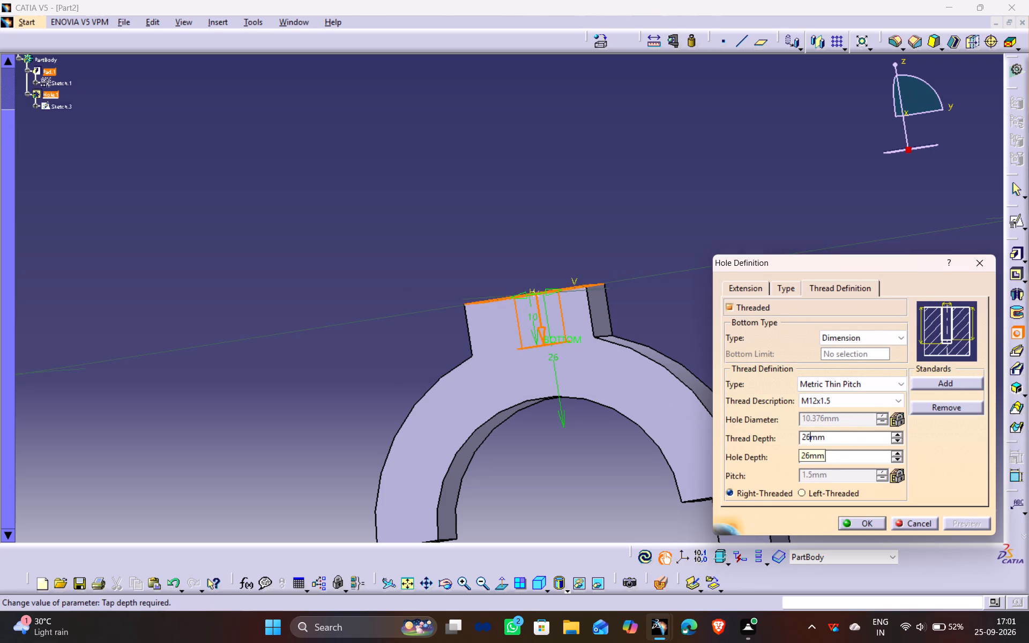
key("BackSpace")
key("5")
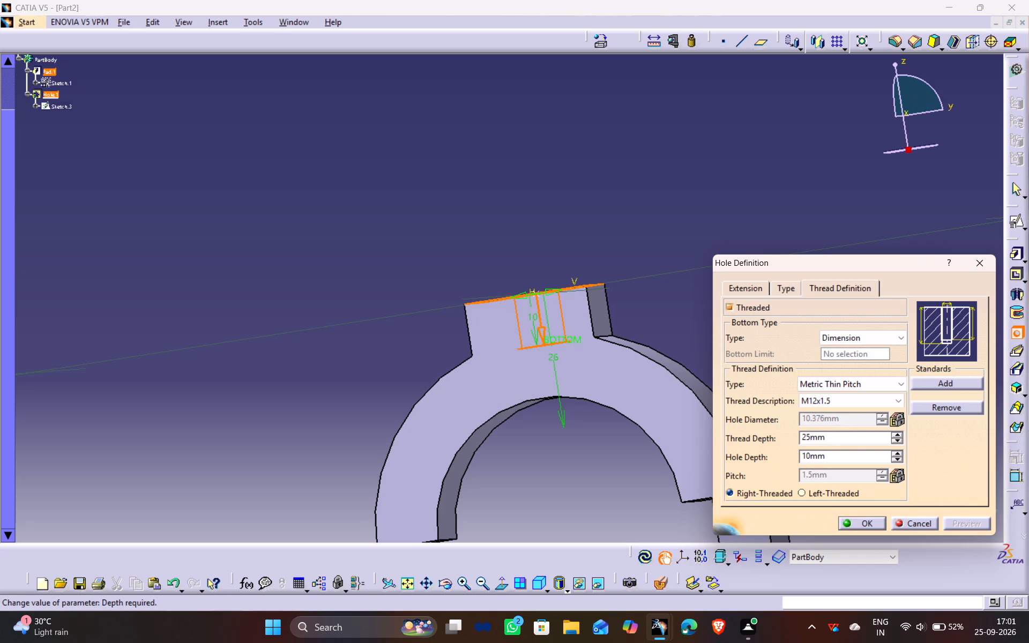
left_click(963, 488)
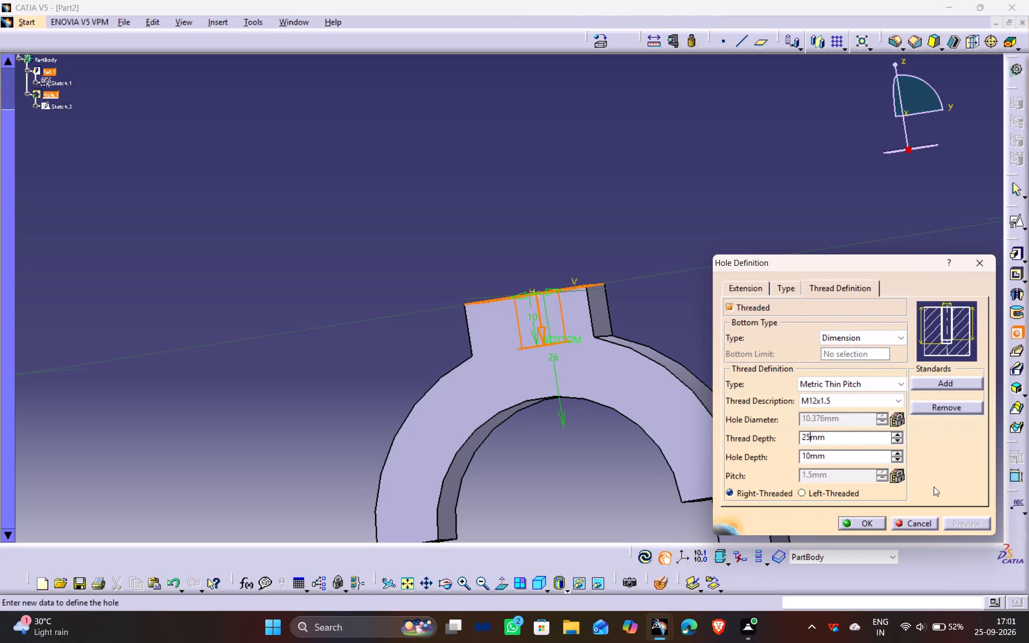
left_click(928, 473)
left_click(862, 379)
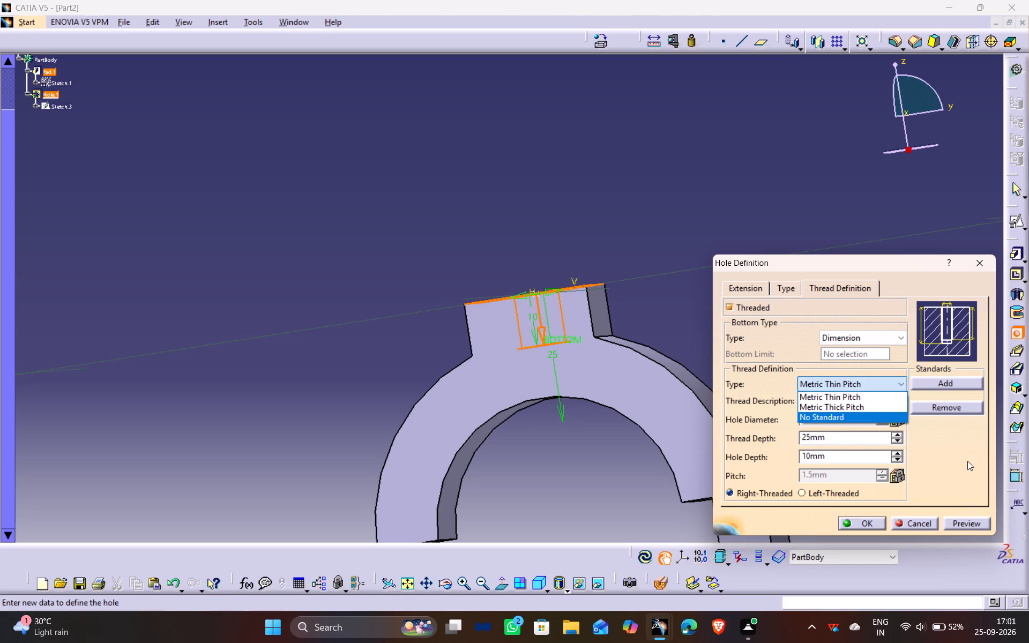
left_click(968, 461)
left_click(970, 522)
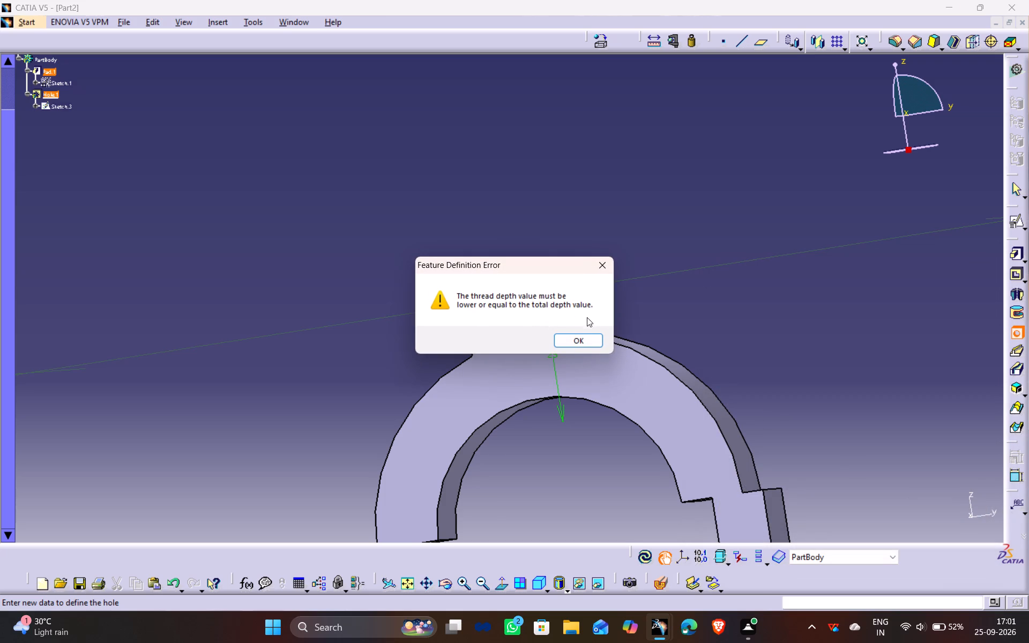
left_click(580, 338)
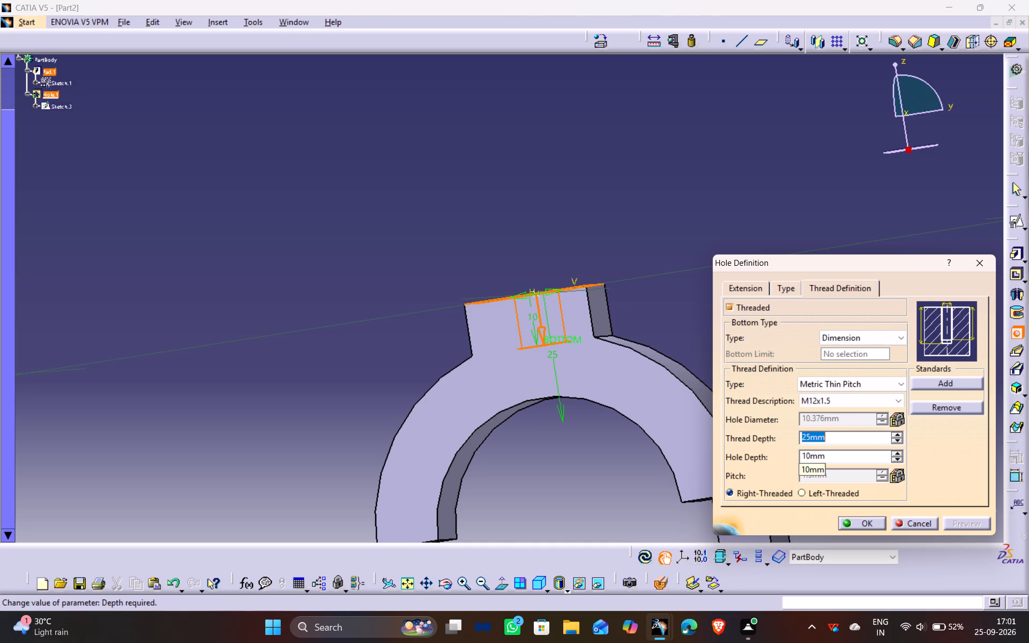
Set the hole depth to 25 mm and preview the threaded hole.
left_click_drag(810, 455, 785, 455)
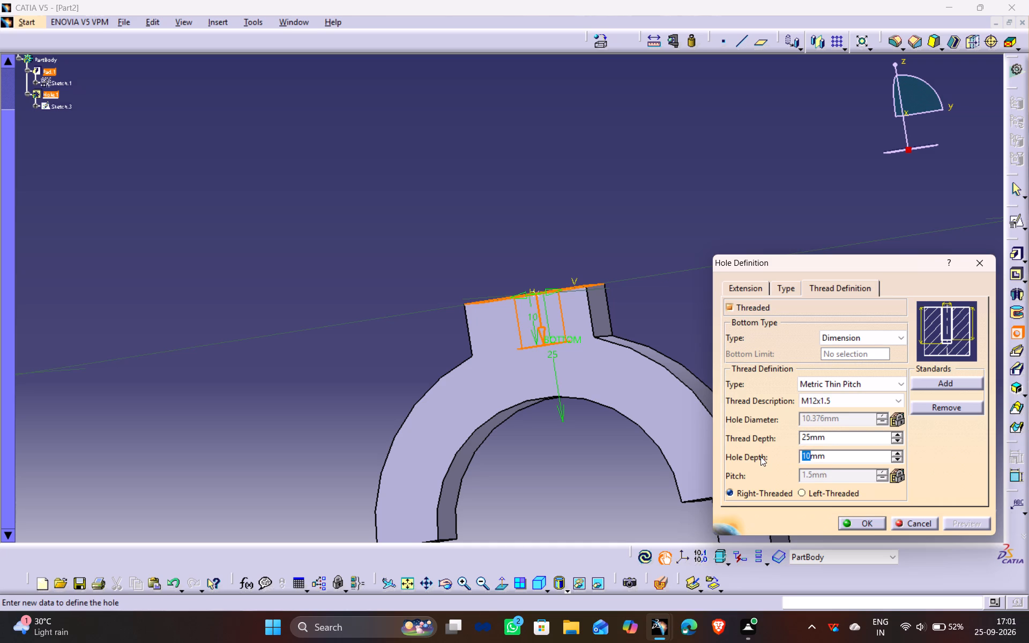
type("25")
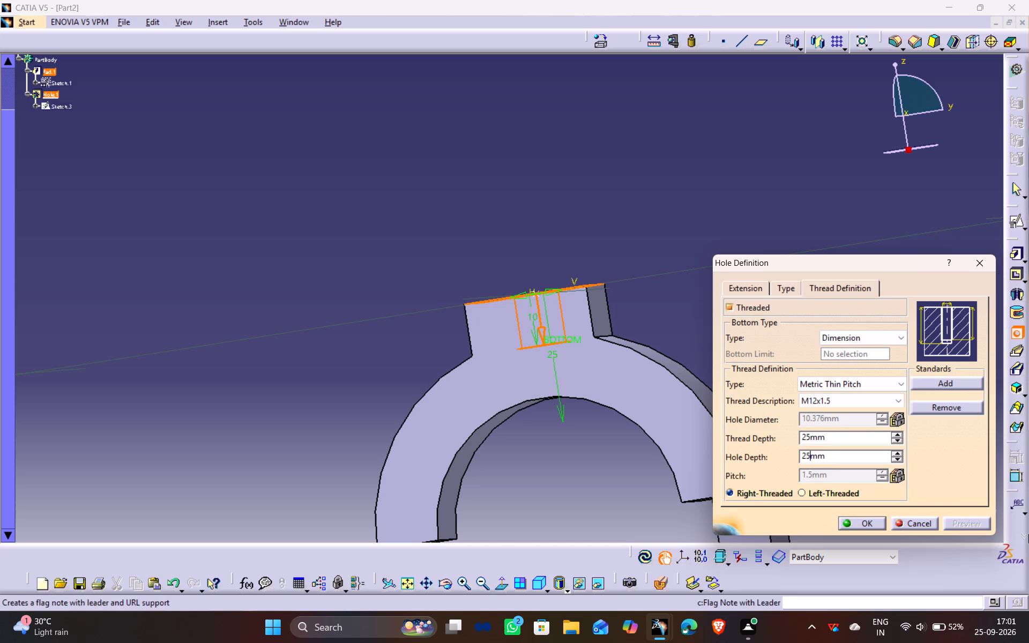
left_click(990, 468)
left_click(860, 440)
left_click(968, 520)
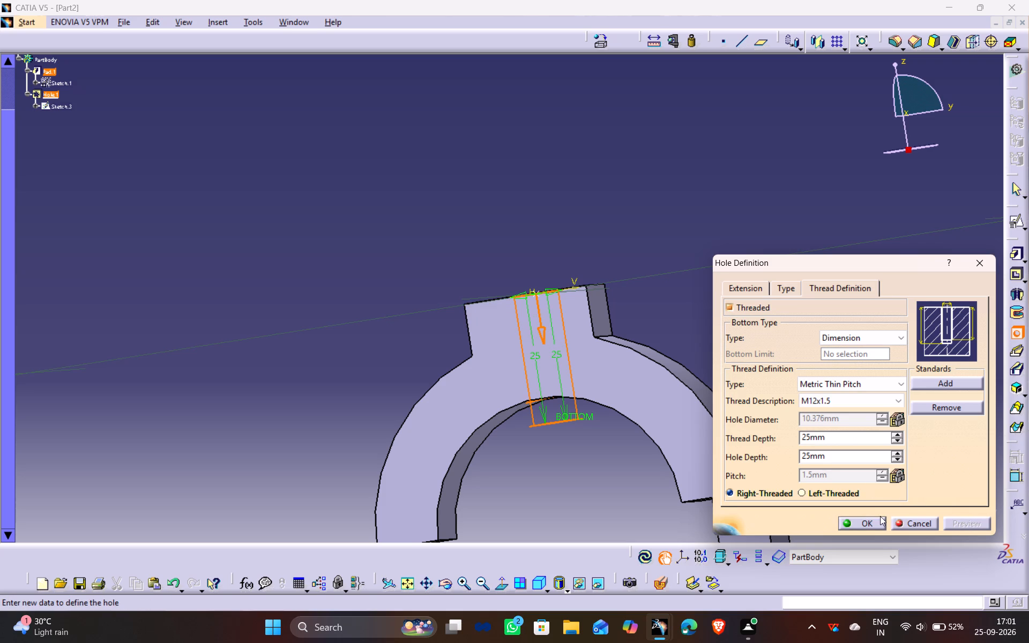
Create the M12x1.5 threaded hole in the top boss with the previewed settings.
left_click(866, 522)
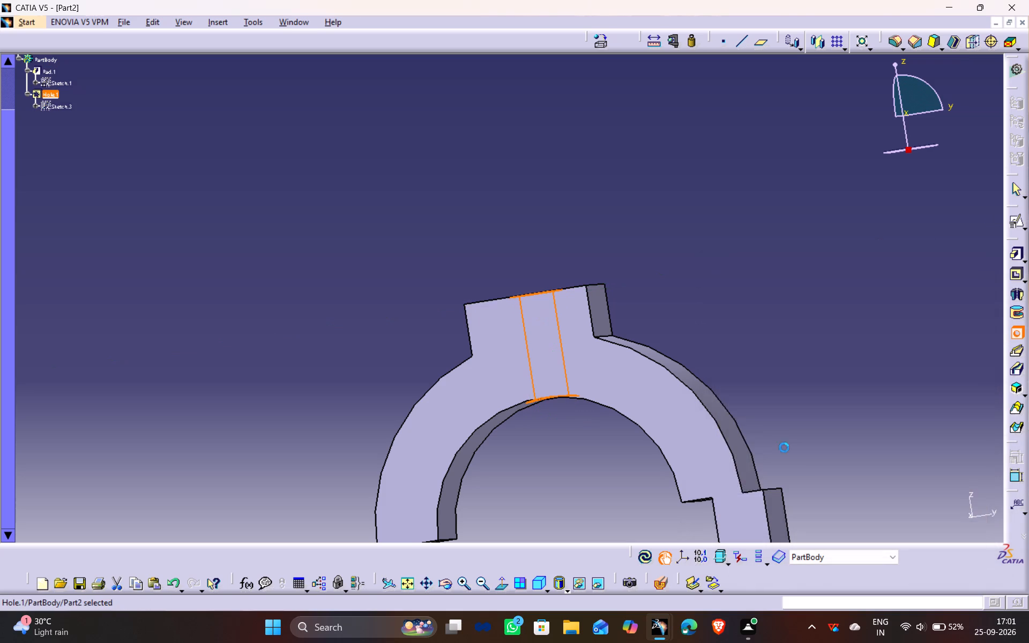
Reopen the boss's threaded hole and open its positioning sketch for editing.
double_click(542, 293)
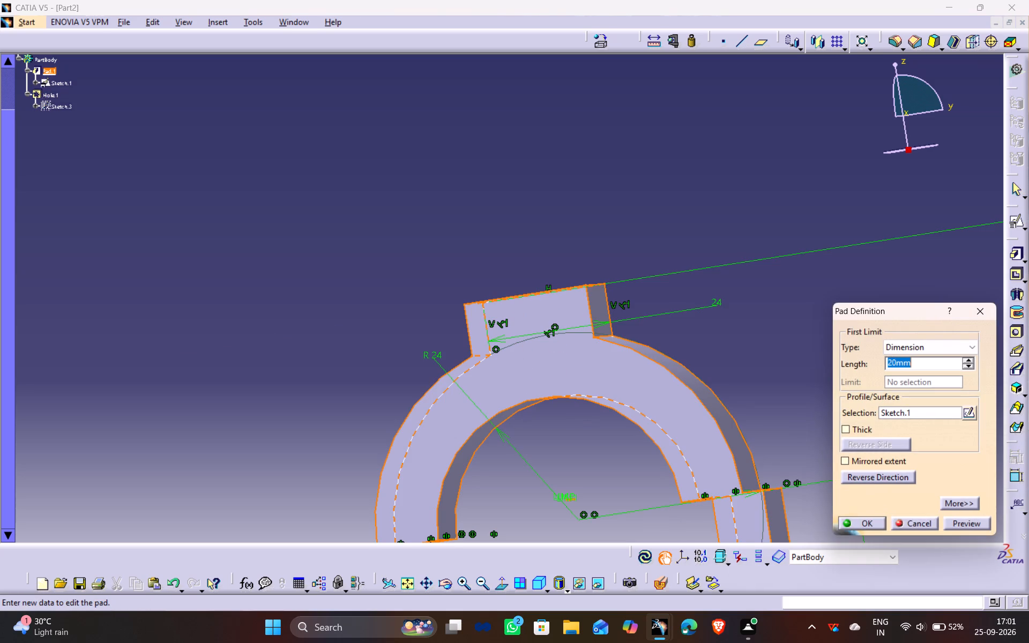
left_click(988, 312)
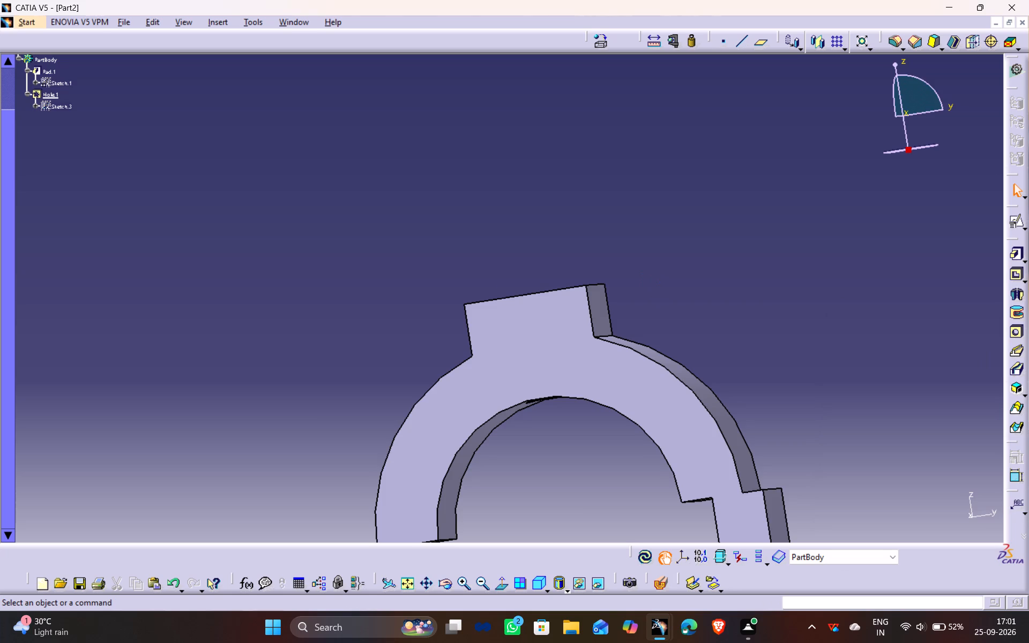
middle_click_drag(586, 253, 607, 301)
left_click_drag(587, 253, 607, 301)
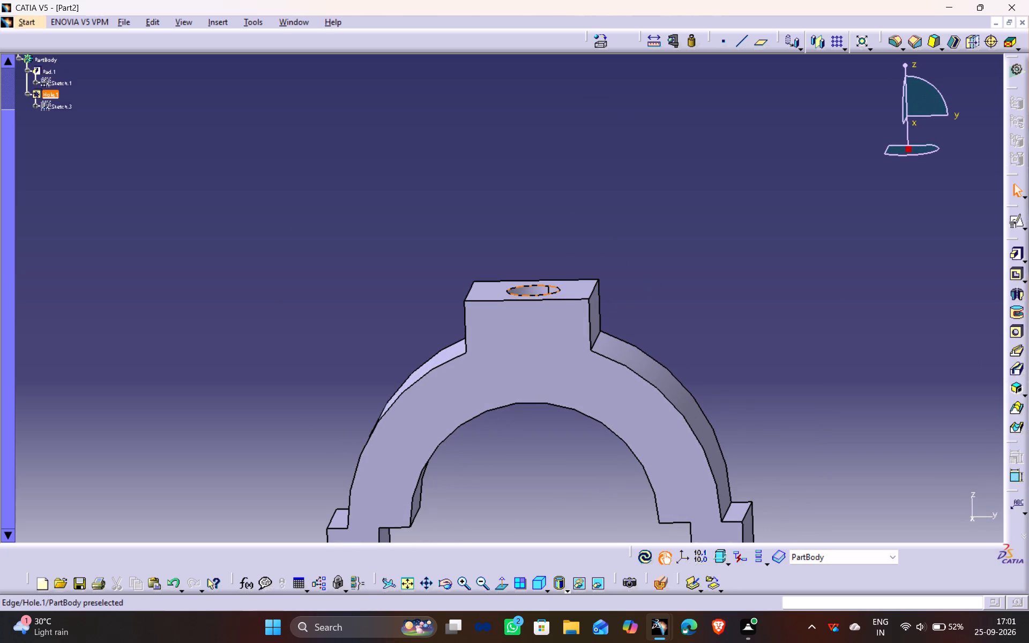
double_click(556, 288)
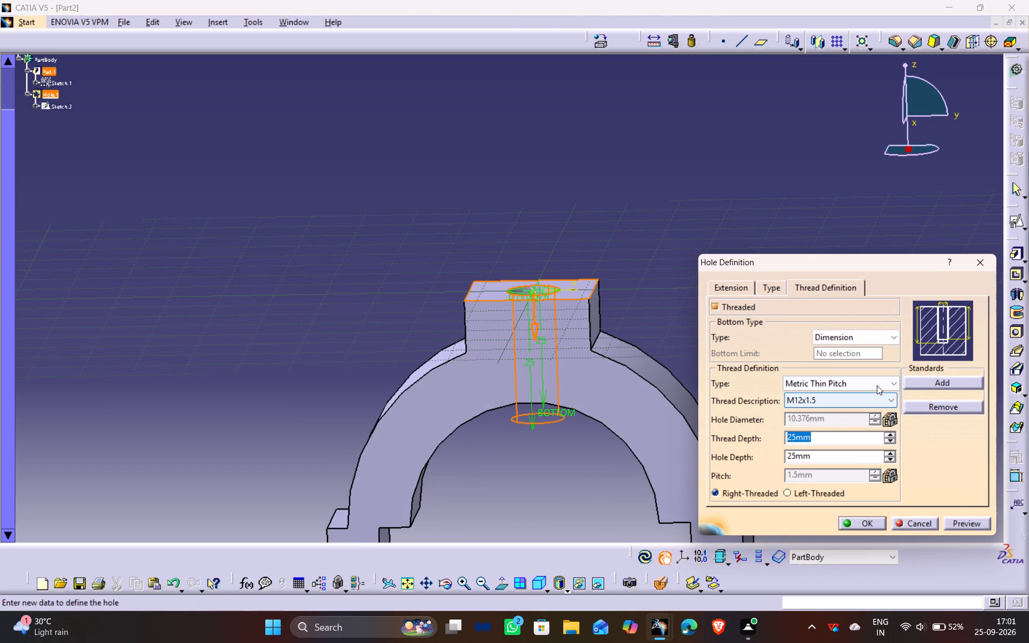
left_click(739, 285)
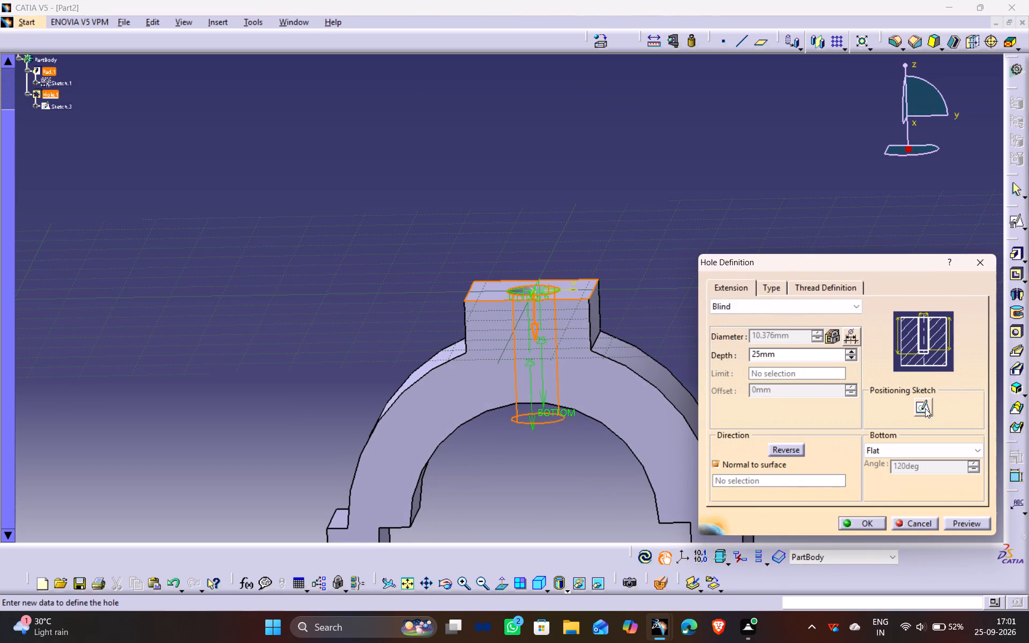
left_click(919, 403)
Constrain the hole's centre point 10 mm from the long side edge of the boss's top face.
middle_click_drag(575, 296, 756, 311)
left_click(630, 297)
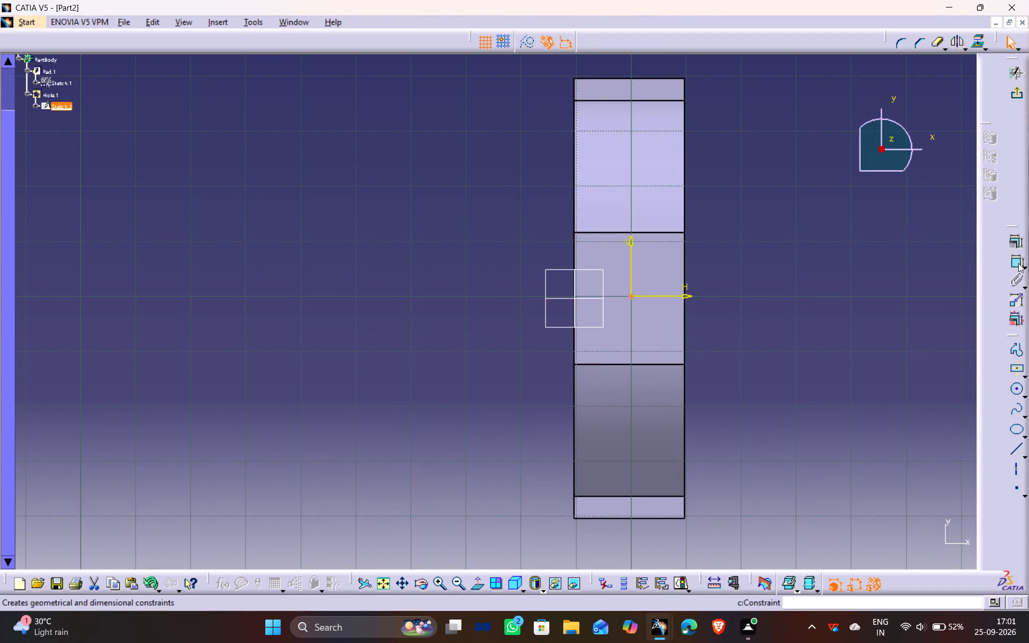
left_click(1017, 263)
left_click(683, 265)
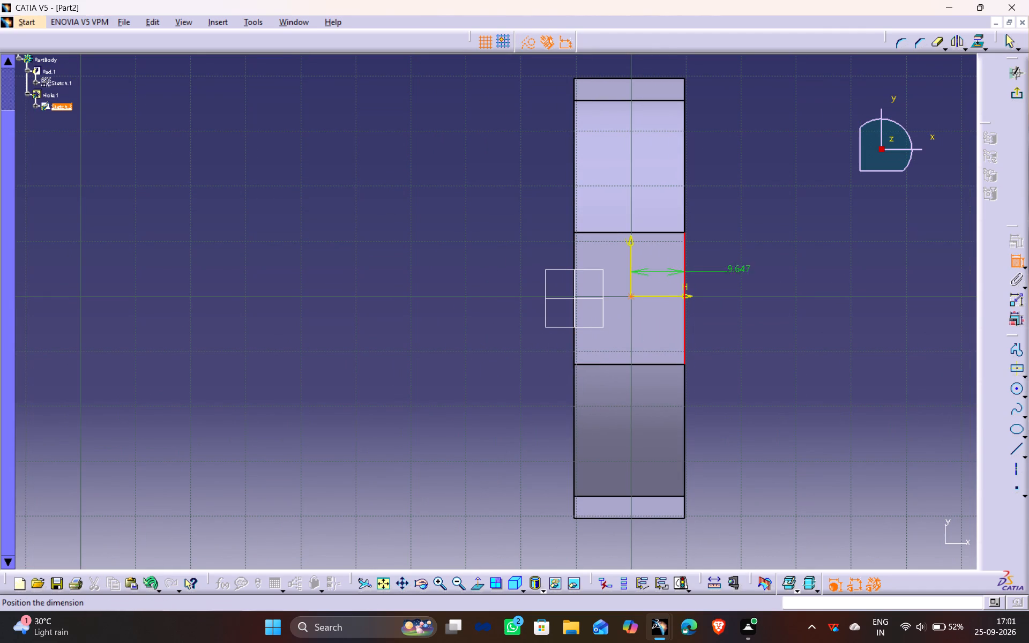
left_click(758, 276)
double_click(758, 272)
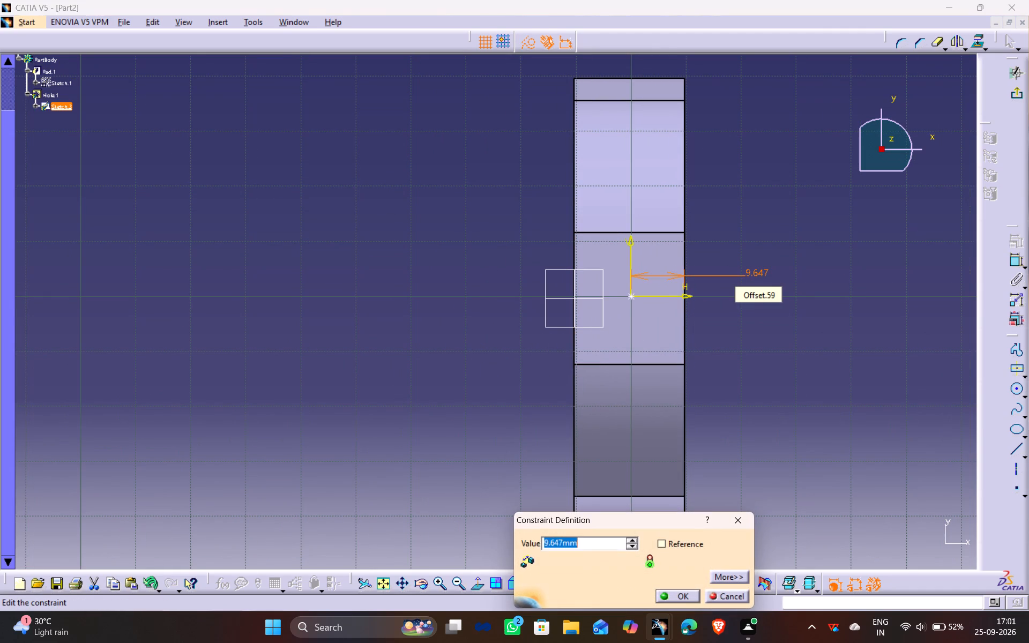
type("10")
key("Return")
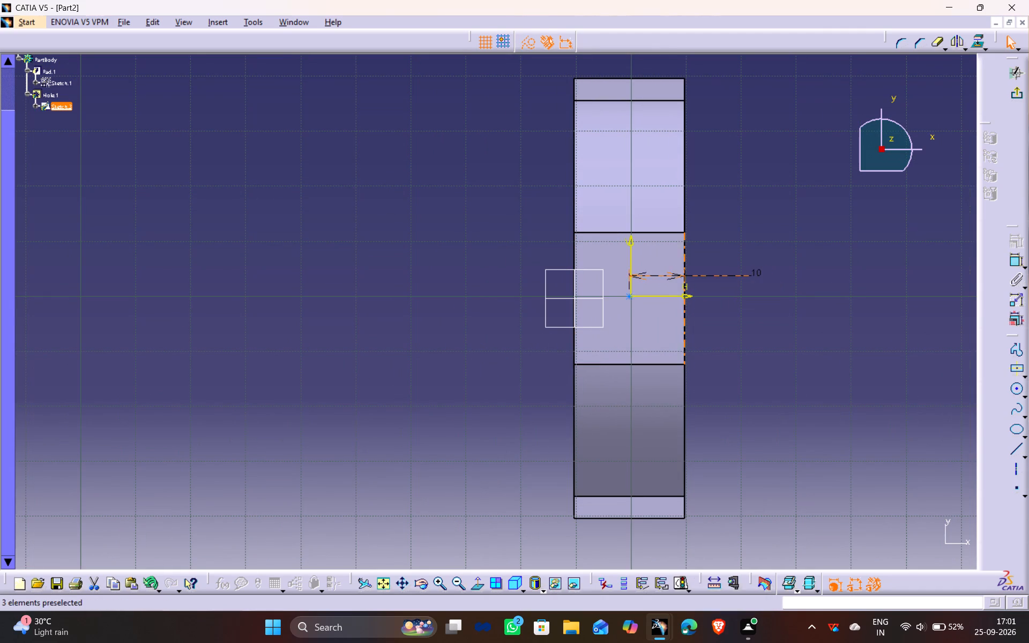
Constrain the hole's centre point 12 mm from the short end edge of the boss's top face.
left_click(1013, 261)
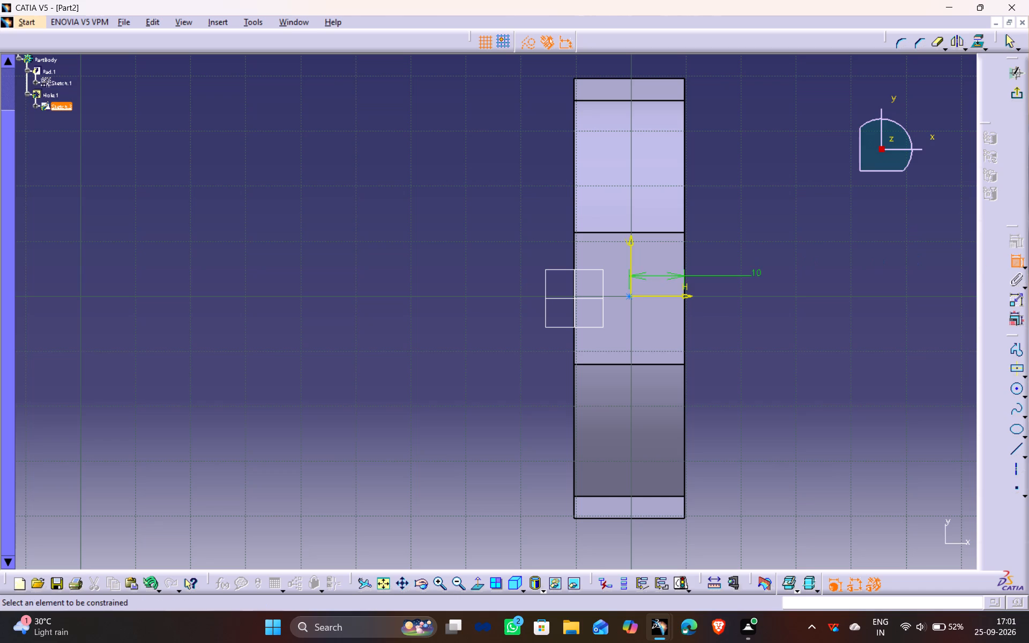
left_click(629, 295)
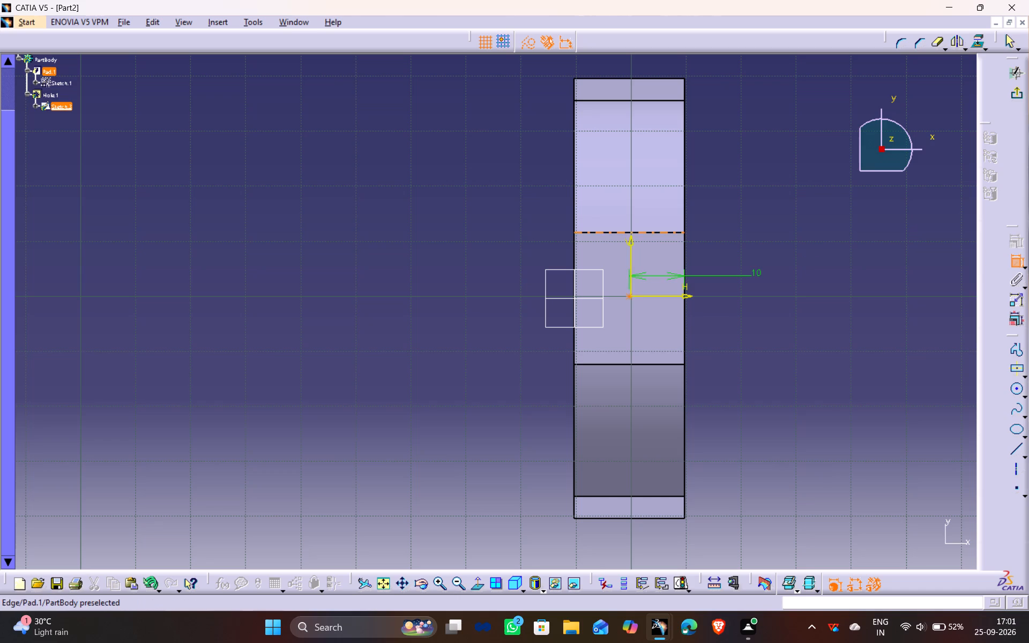
left_click(650, 232)
left_click(790, 269)
double_click(788, 262)
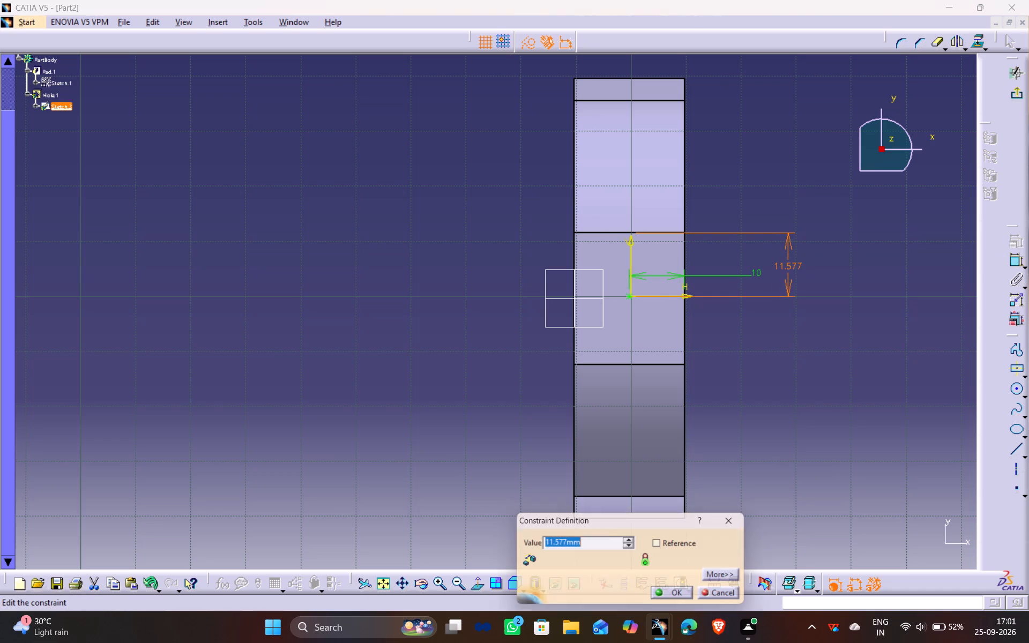
type("12")
key("Return")
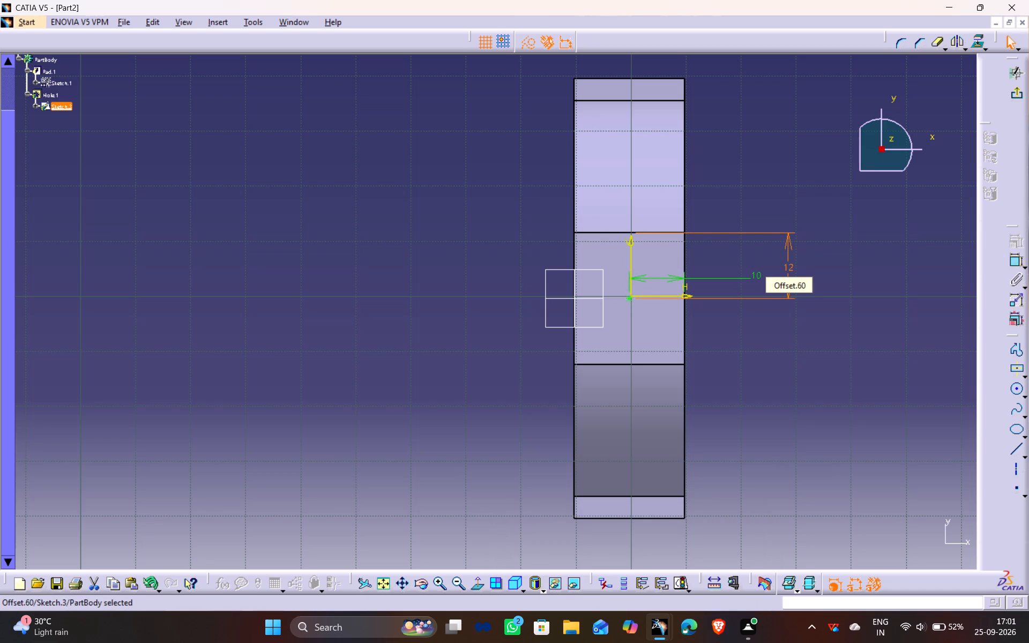
left_click(882, 246)
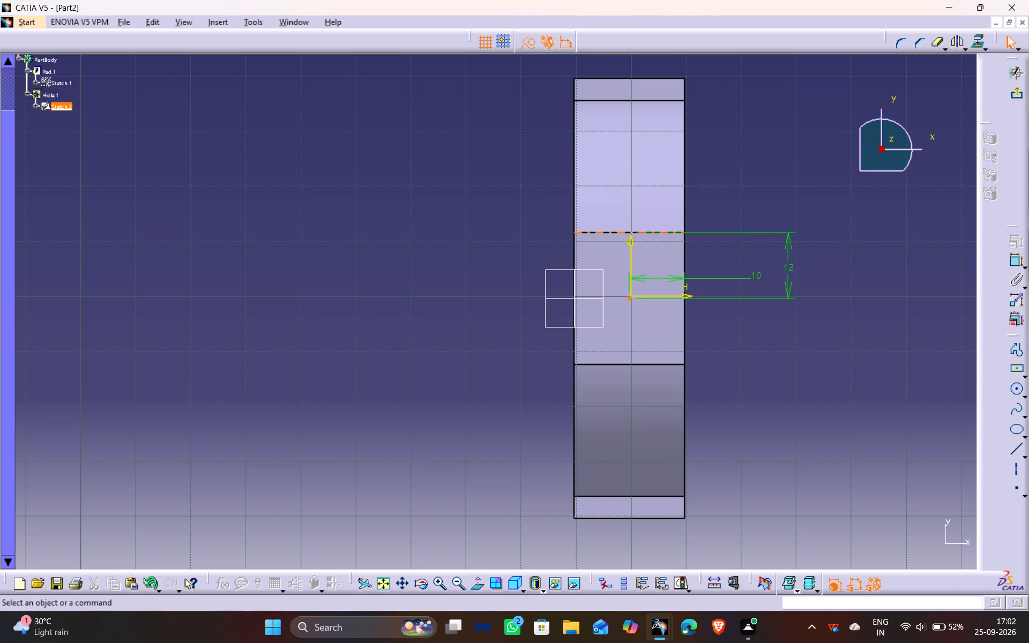
left_click(894, 265)
Exit the positioning sketch, preview the repositioned hole and apply the hole definition.
left_click(1019, 91)
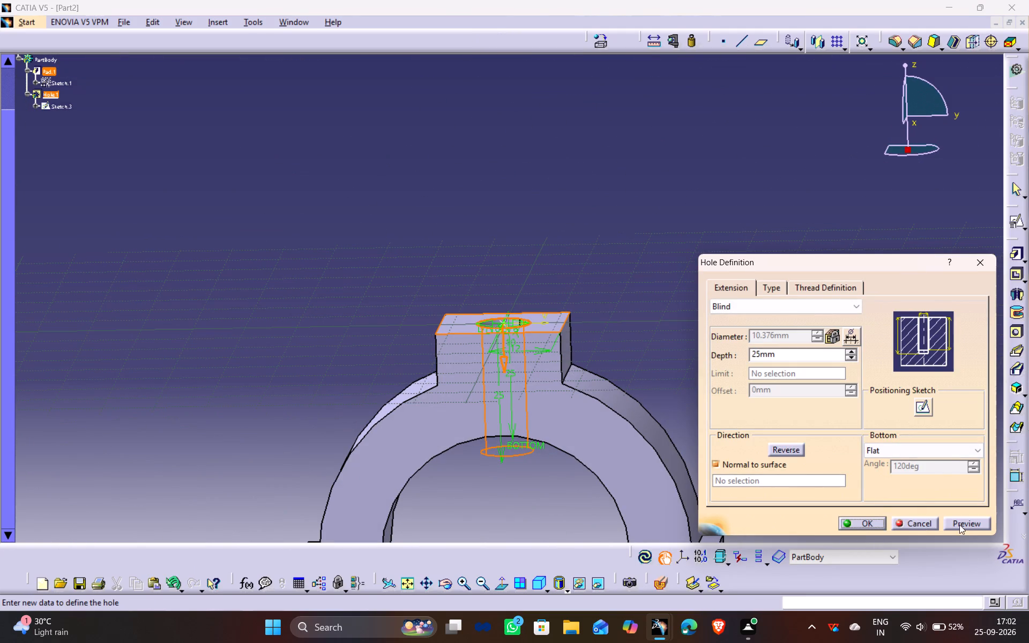
left_click(964, 524)
left_click(870, 520)
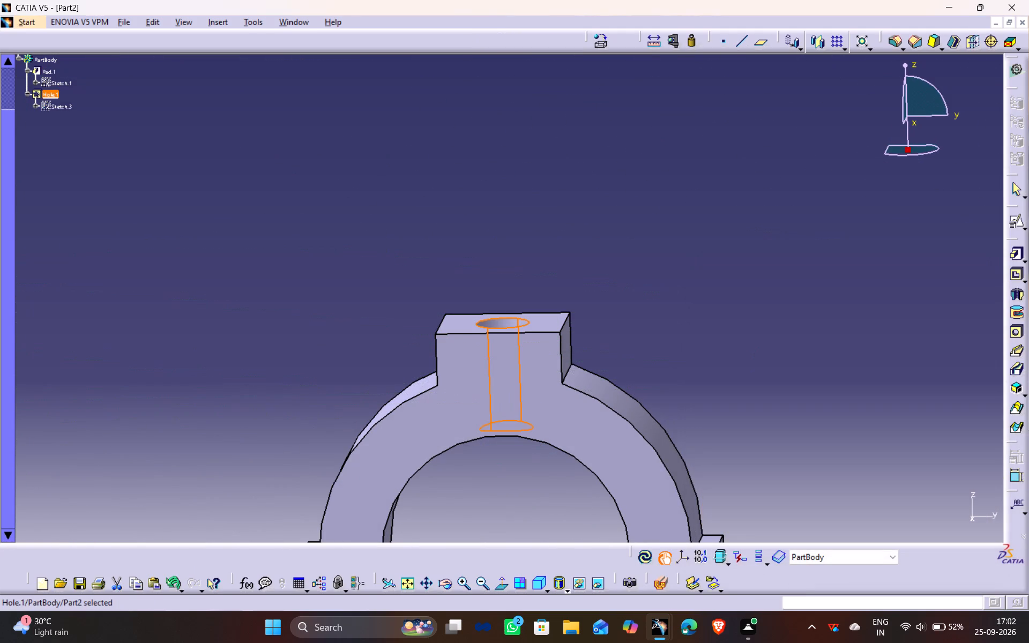
left_click(751, 344)
Save the finished arched part as a CATPart named A16-P2 in the Documents folder.
middle_click_drag(514, 491, 611, 286)
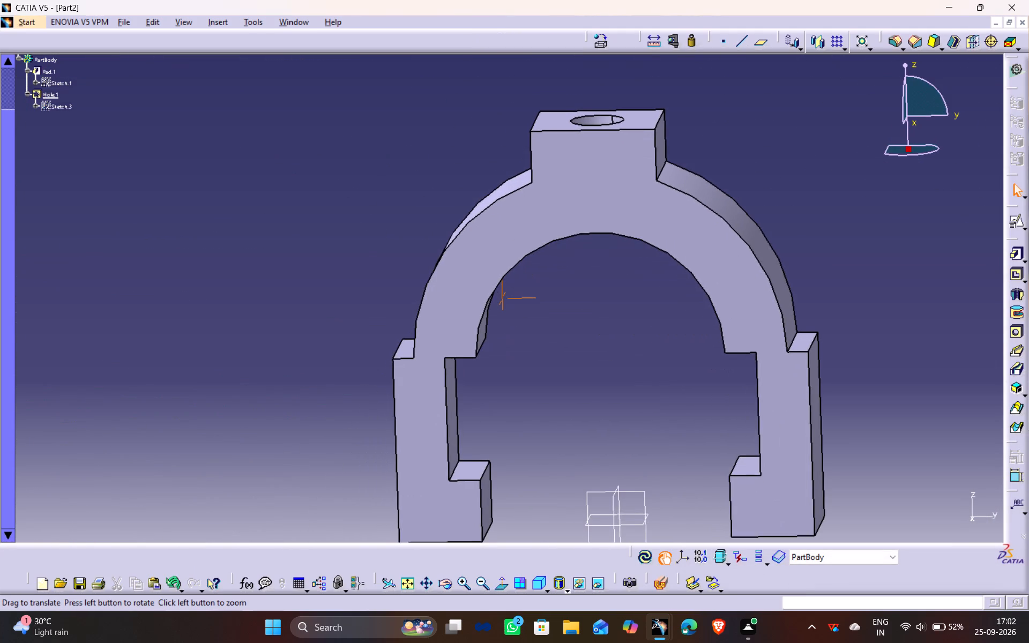
middle_click_drag(611, 286, 592, 283)
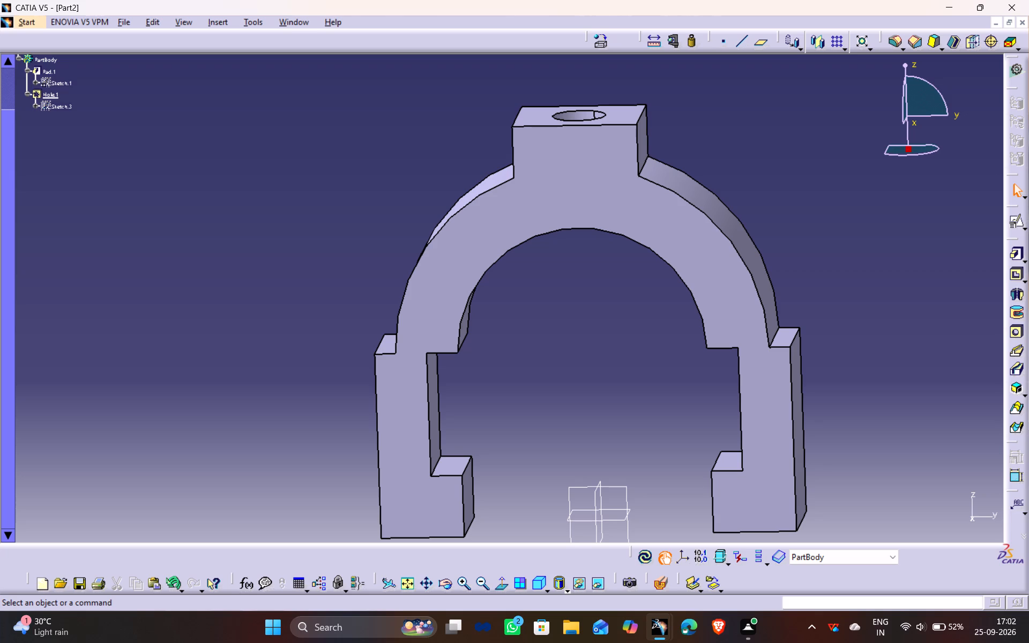
key("ctrl+s")
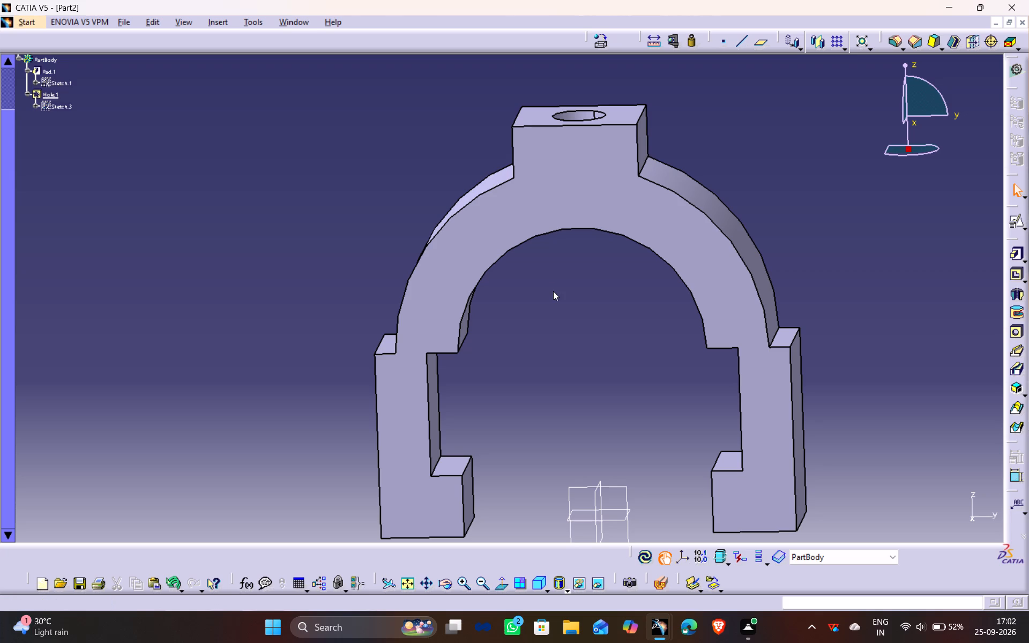
key("BackSpace")
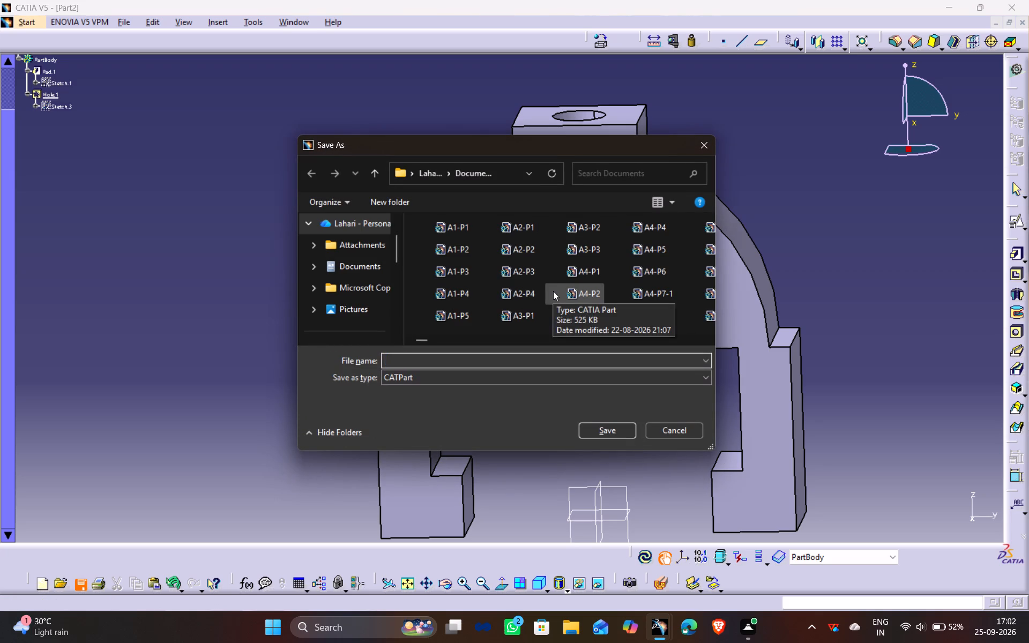
type("A1")
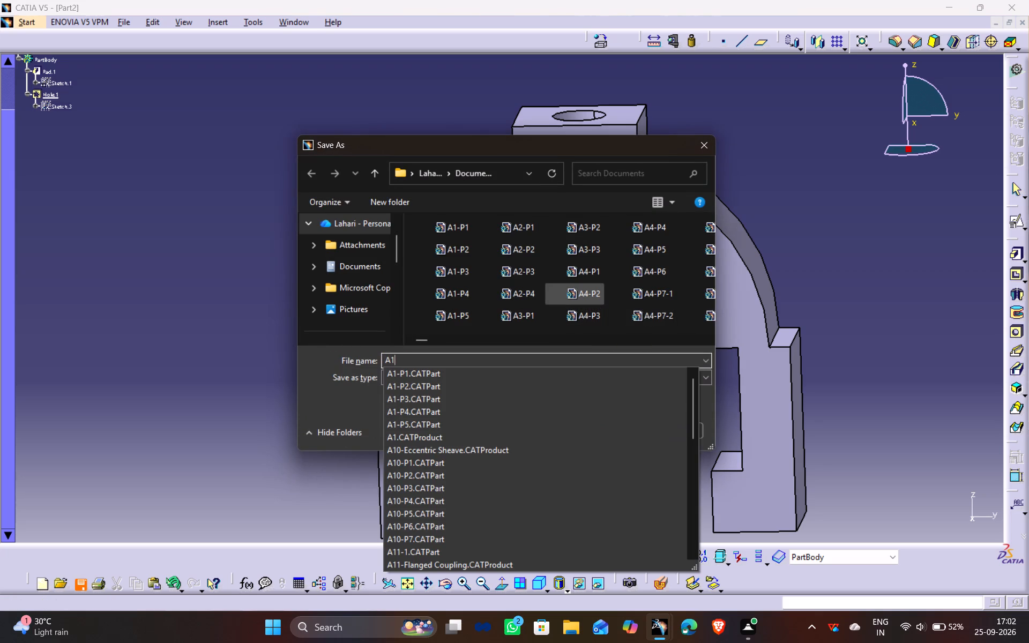
key("6")
key("minus")
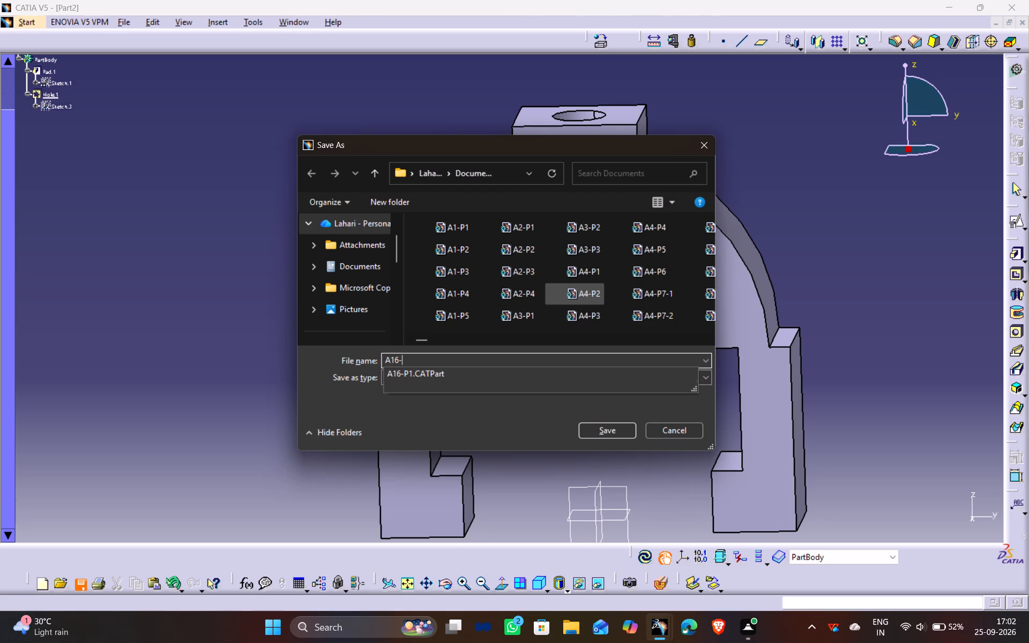
type("P2")
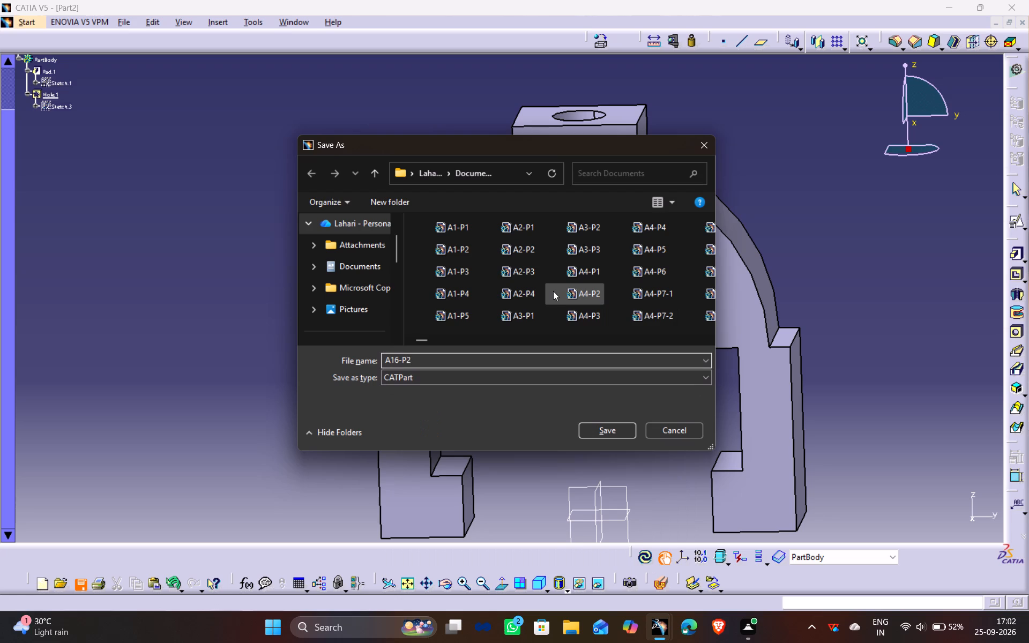
key("Return")
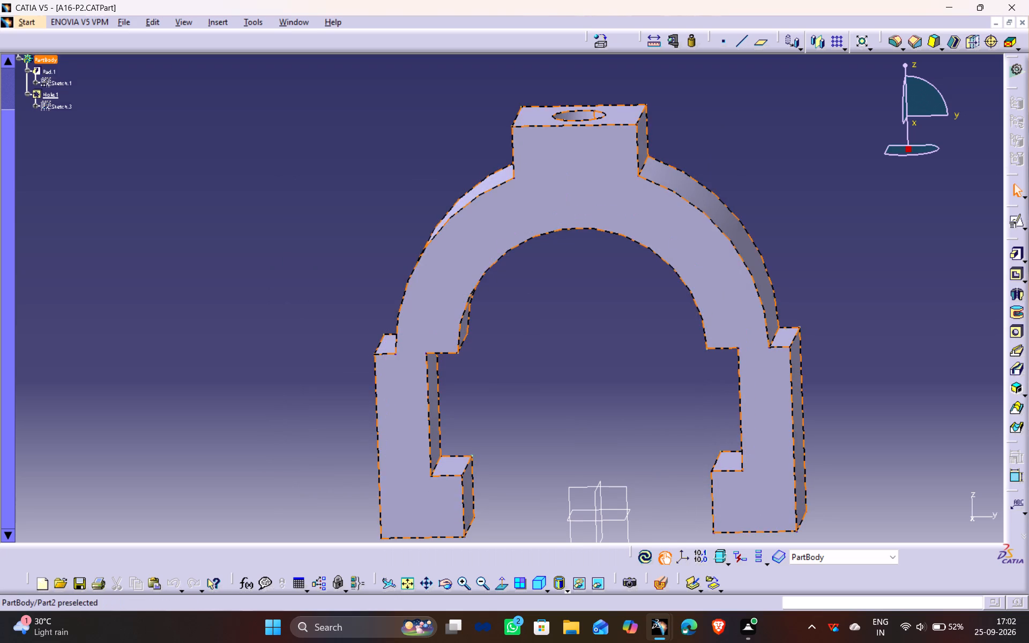
Create a new part named Part3 with hybrid design enabled.
scroll(51, 77, "up", 2)
scroll(5, 70, "down", 1)
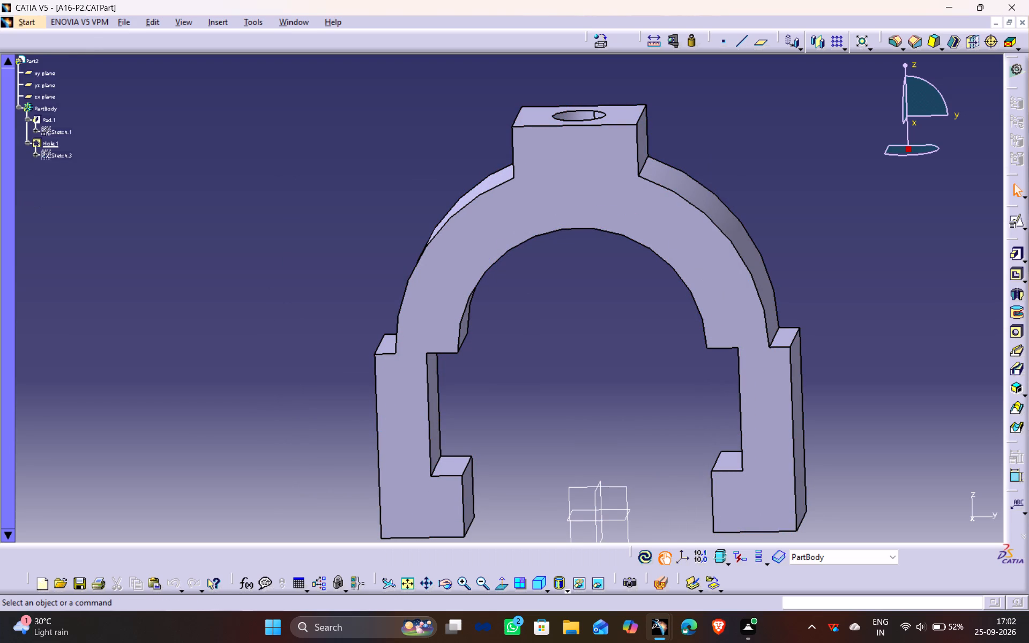
left_click(121, 22)
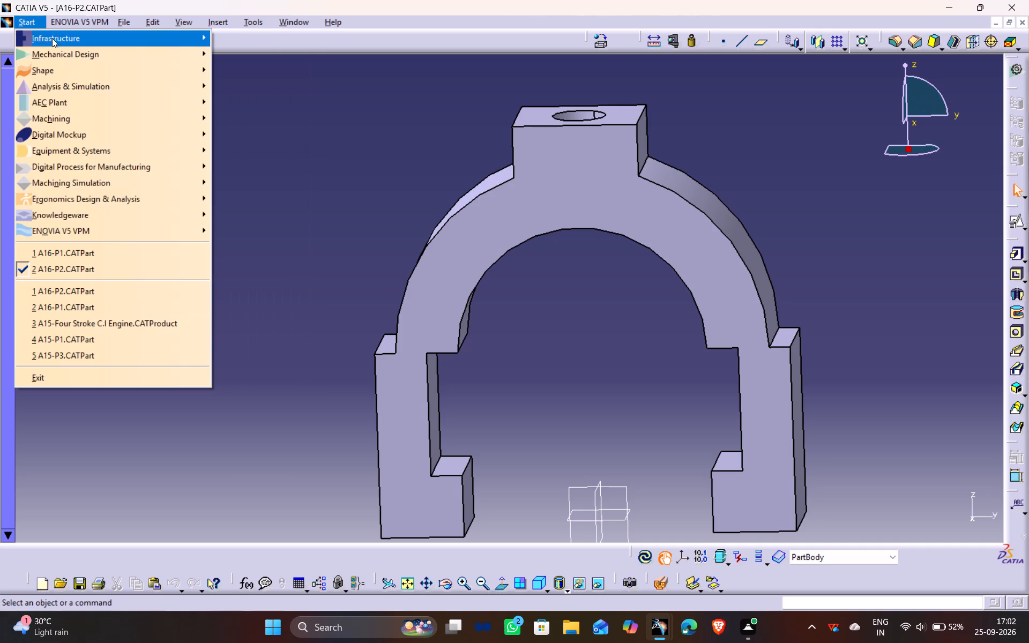
left_click(251, 60)
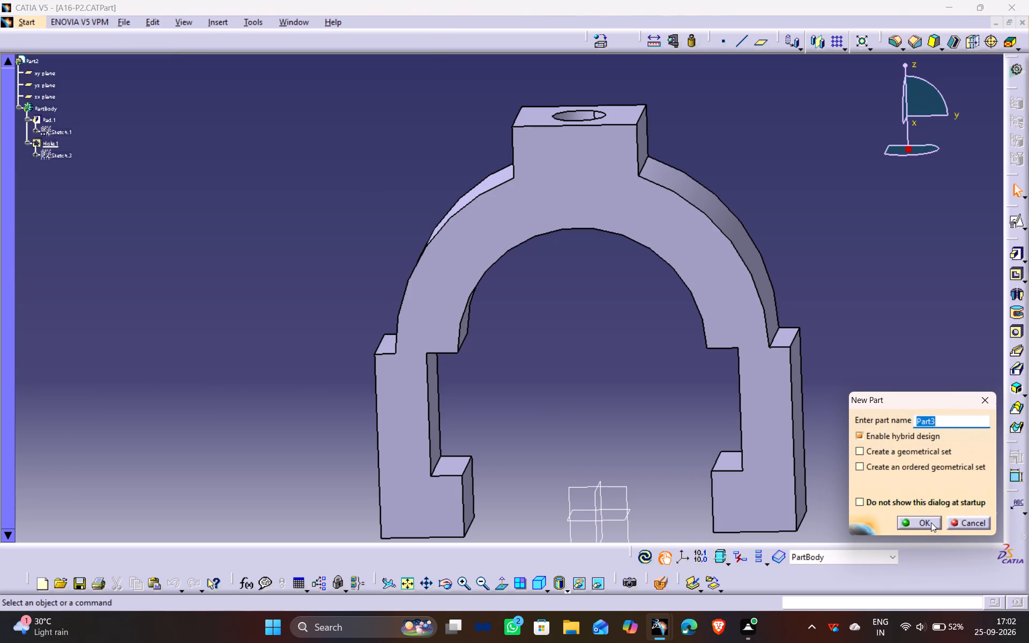
left_click(930, 522)
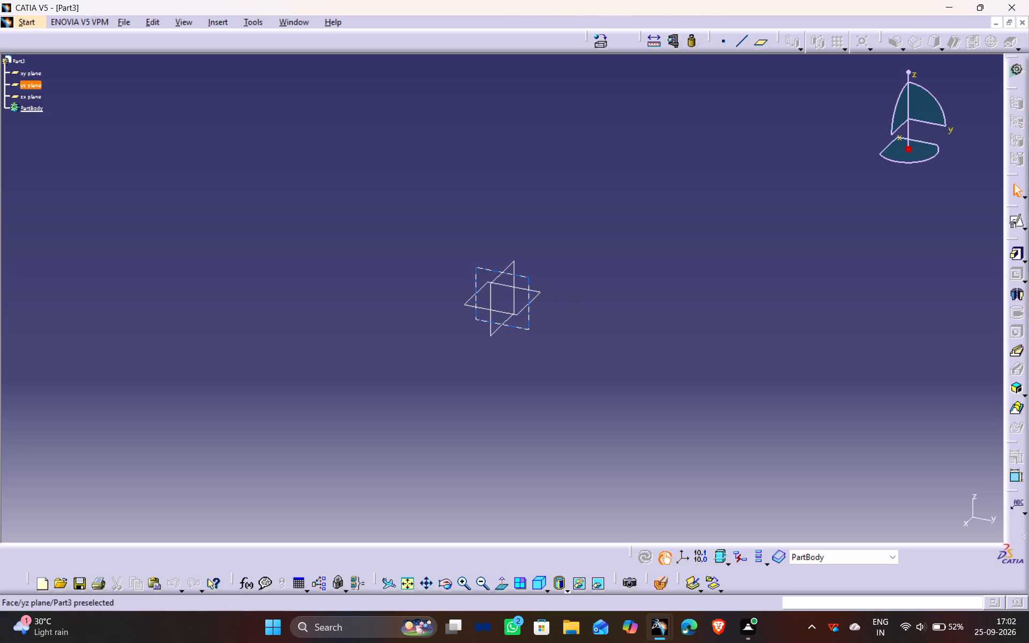
Create a positioned sketch on the yz plane with implicit origin and orientation.
left_click(527, 278)
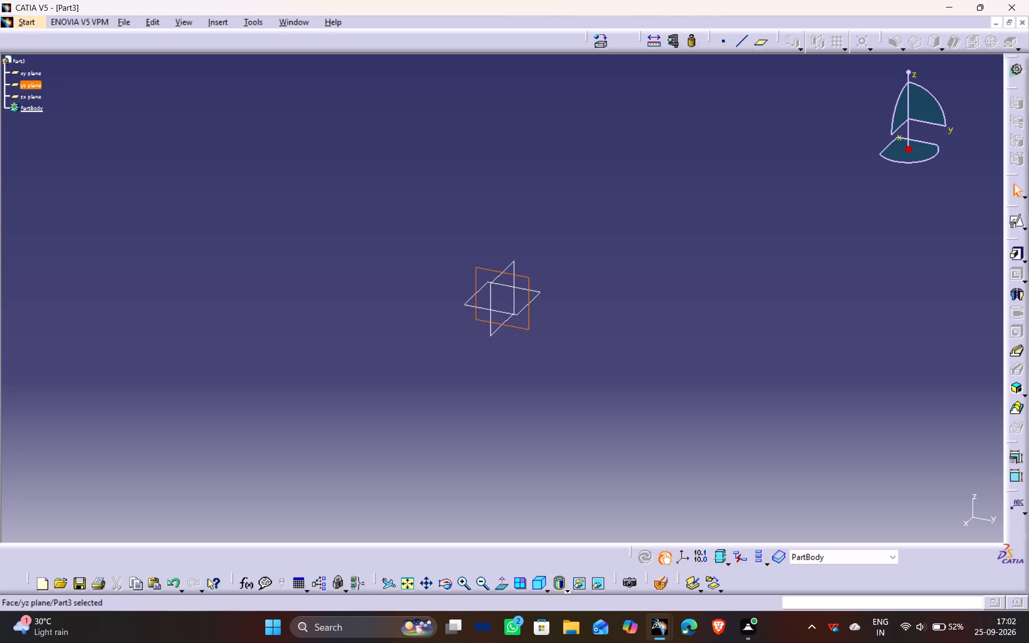
left_click(1018, 219)
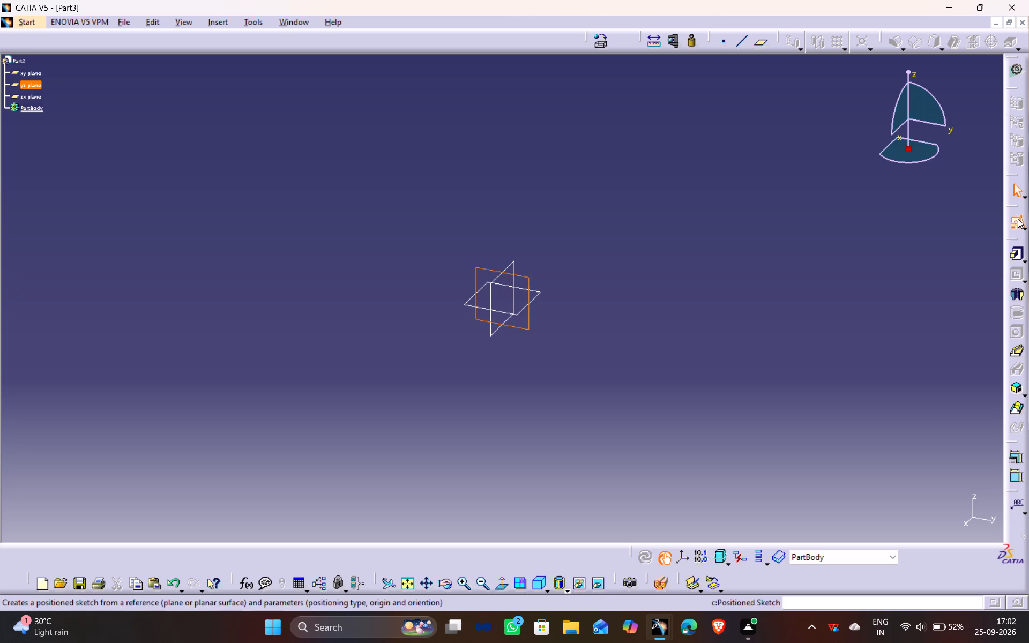
left_click(919, 524)
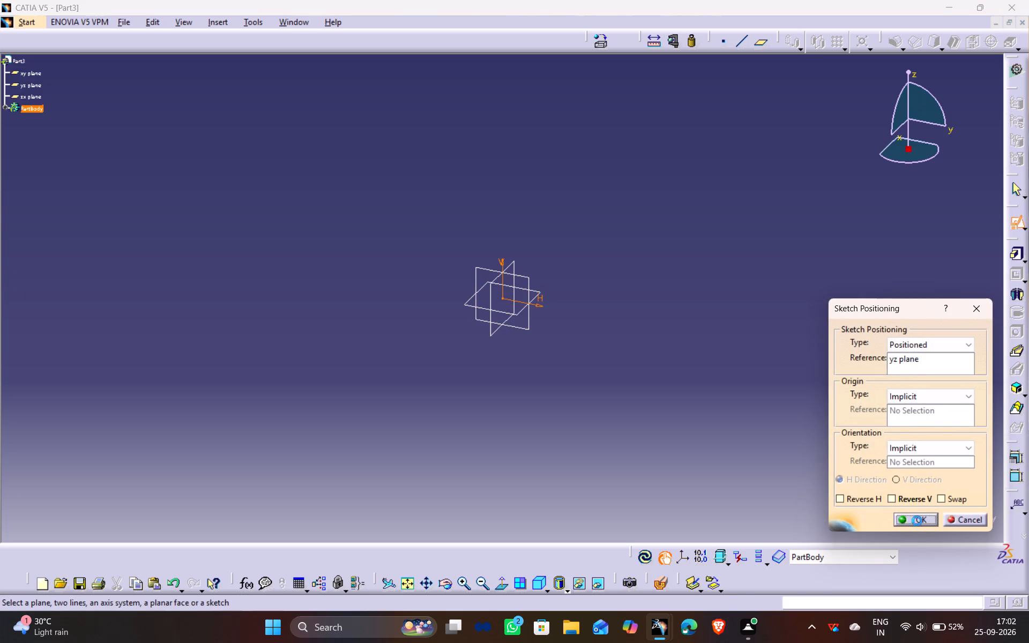
Sketch a closed stepped half-profile from the origin, its stem about 18 by 79 mm and its upper head about 33 by 21 mm.
left_click(1017, 349)
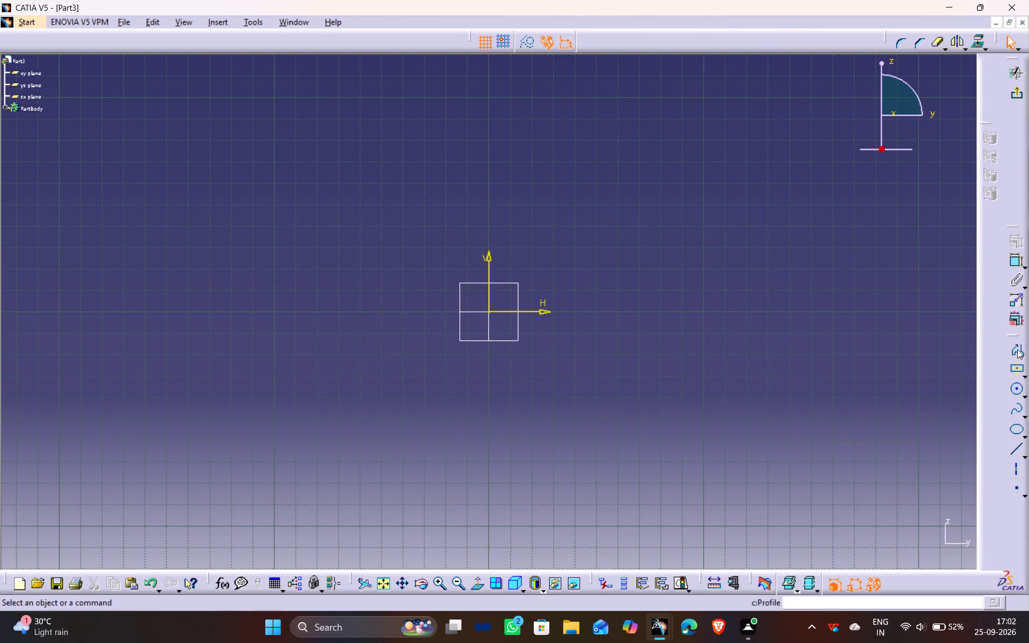
left_click(490, 310)
left_click(528, 310)
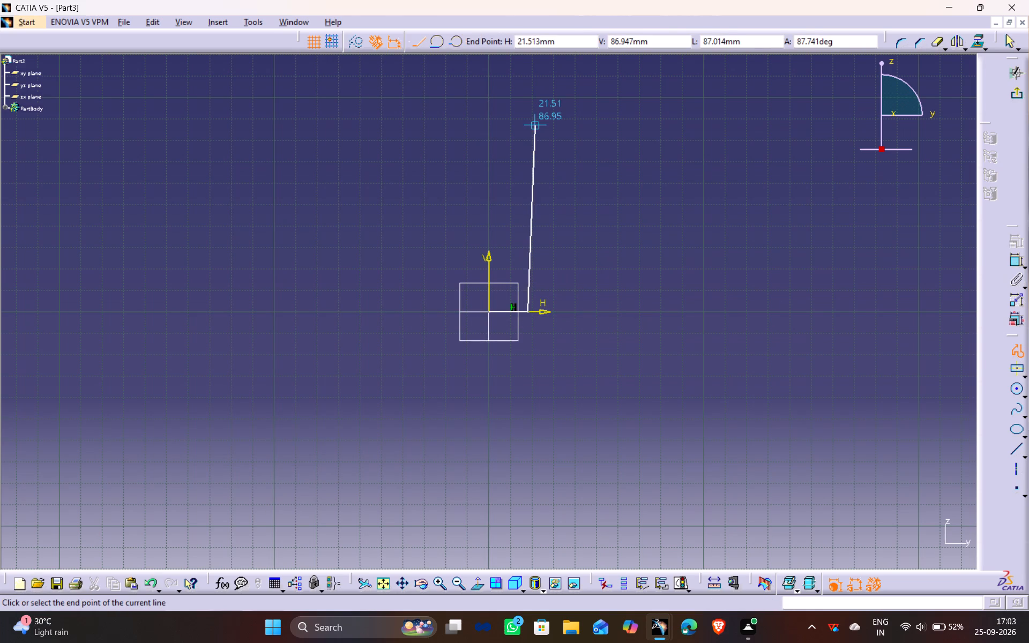
middle_click_drag(534, 126, 515, 197)
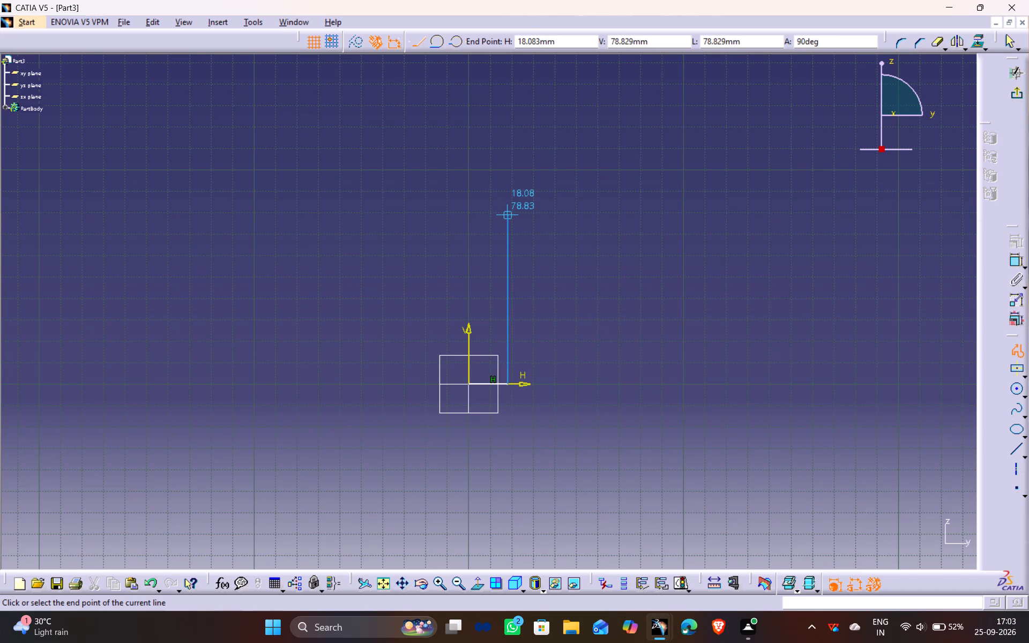
left_click(508, 215)
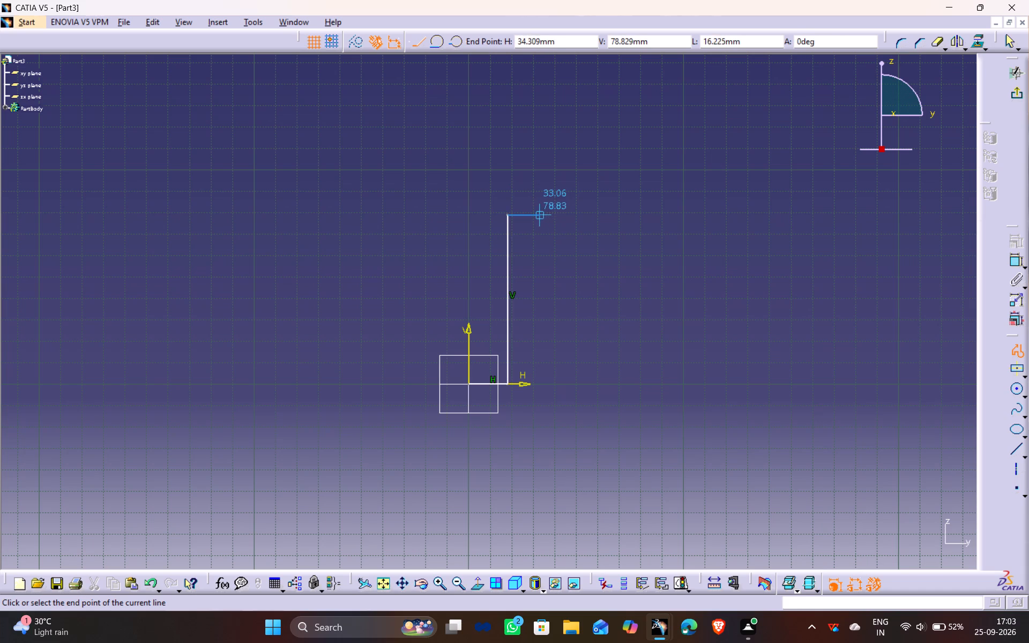
left_click(539, 212)
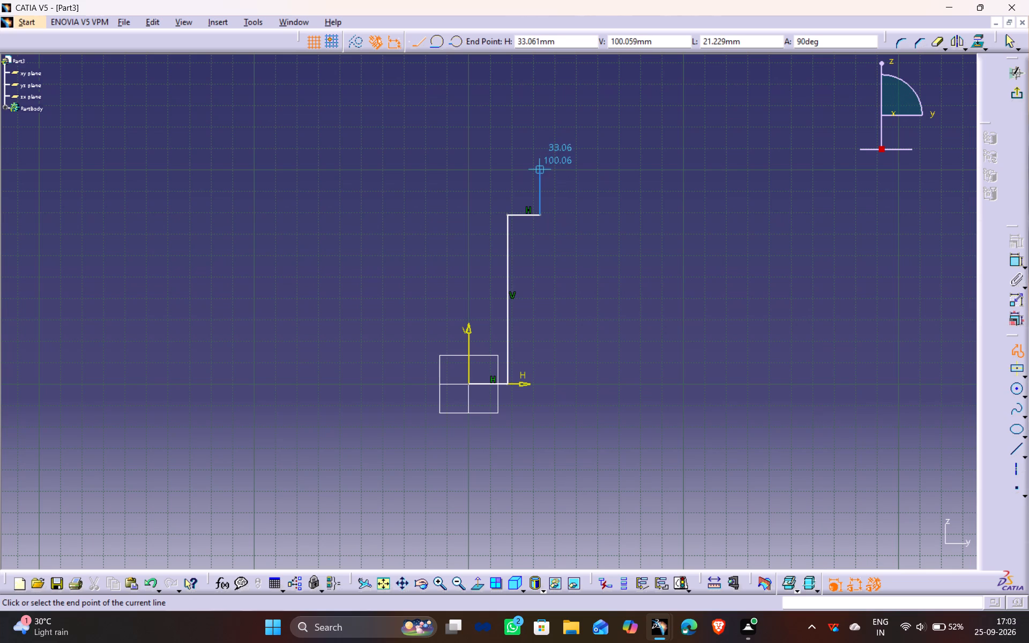
left_click(540, 169)
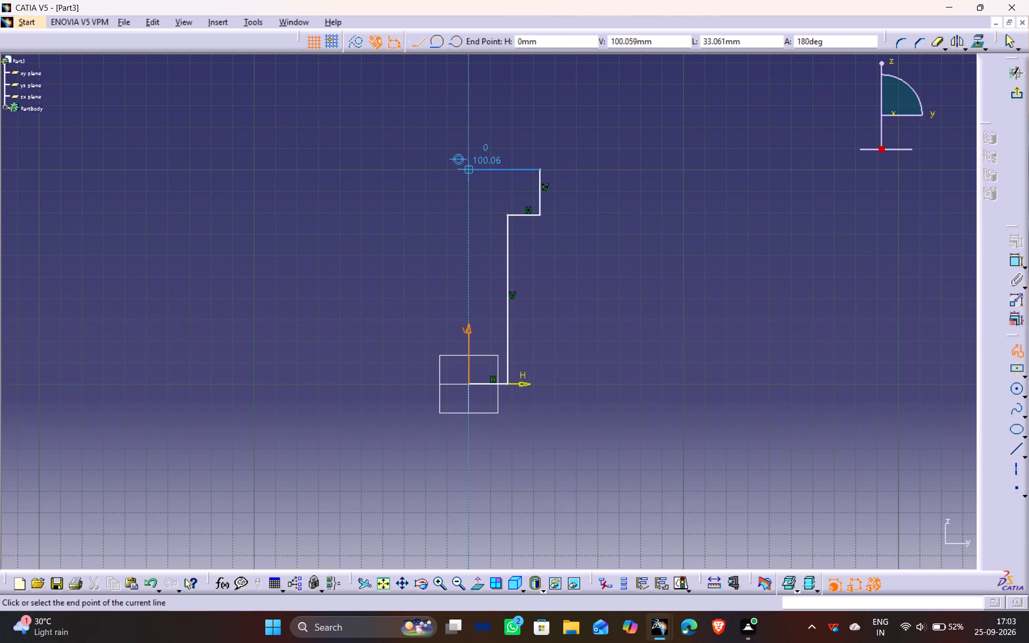
left_click(468, 169)
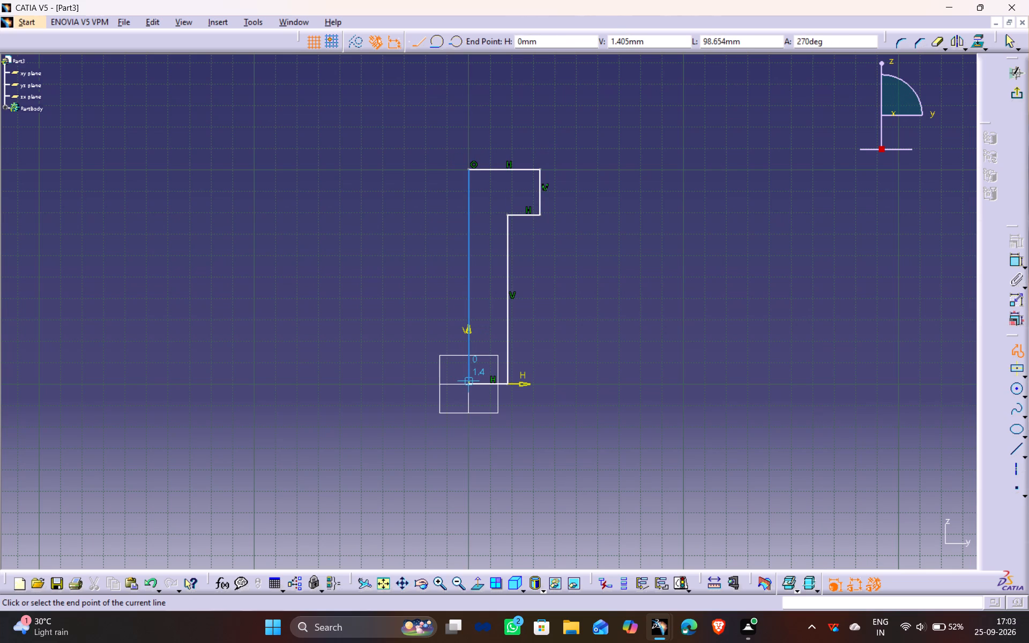
left_click(469, 384)
left_click(381, 294)
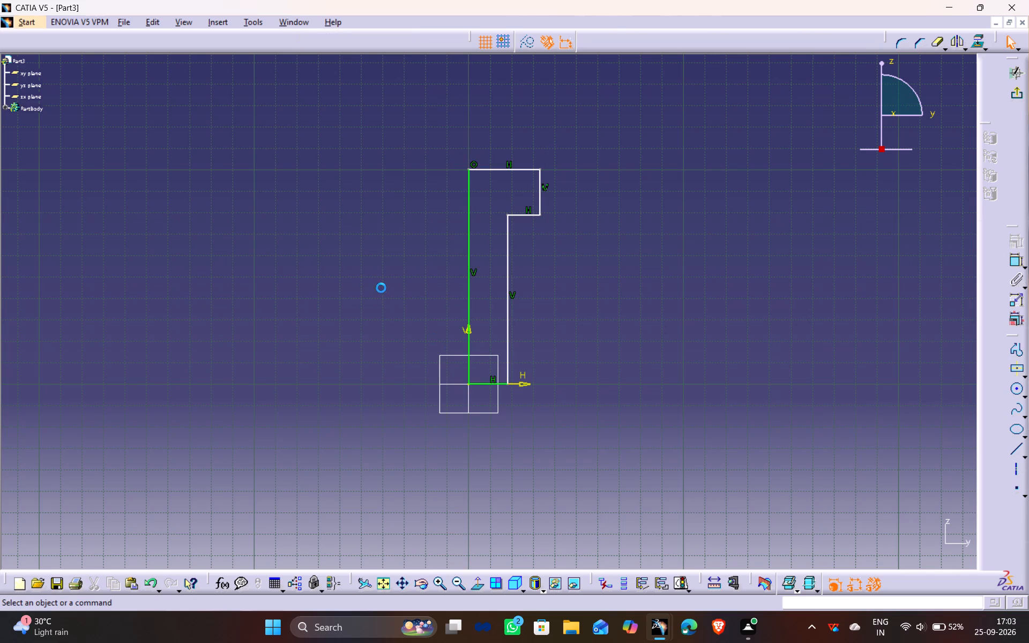
Dimension the stem's outer vertical edge and set its length to 80 mm.
left_click(506, 323)
left_click(1013, 263)
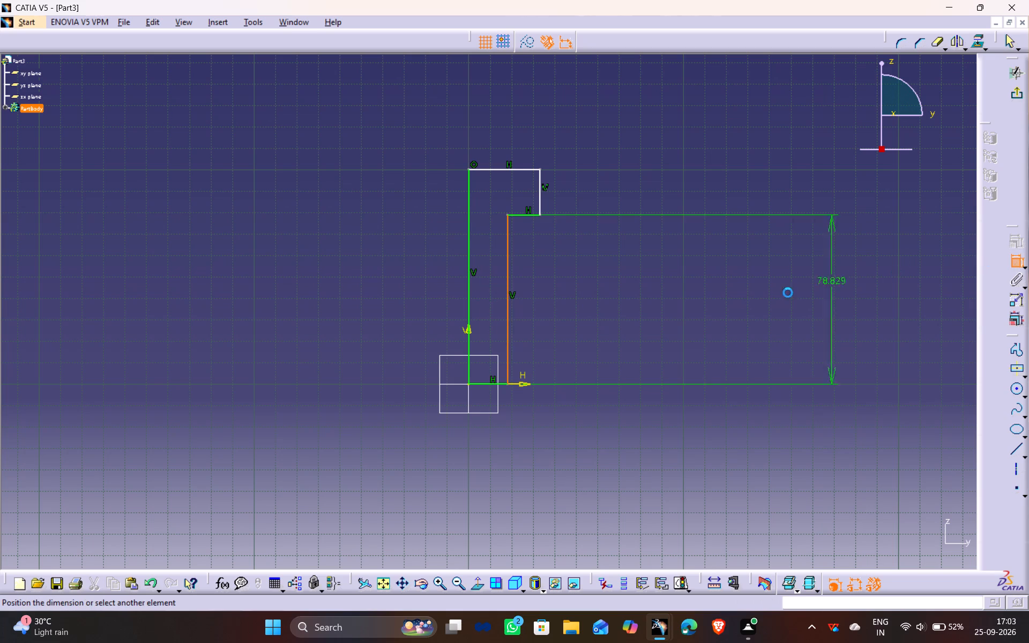
left_click(601, 329)
double_click(602, 326)
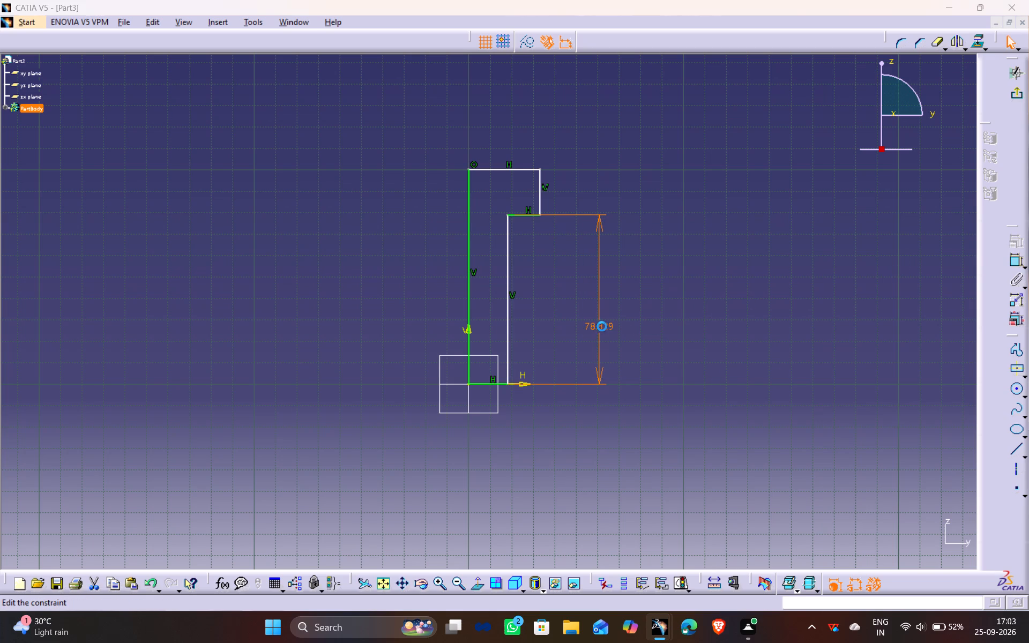
type("80")
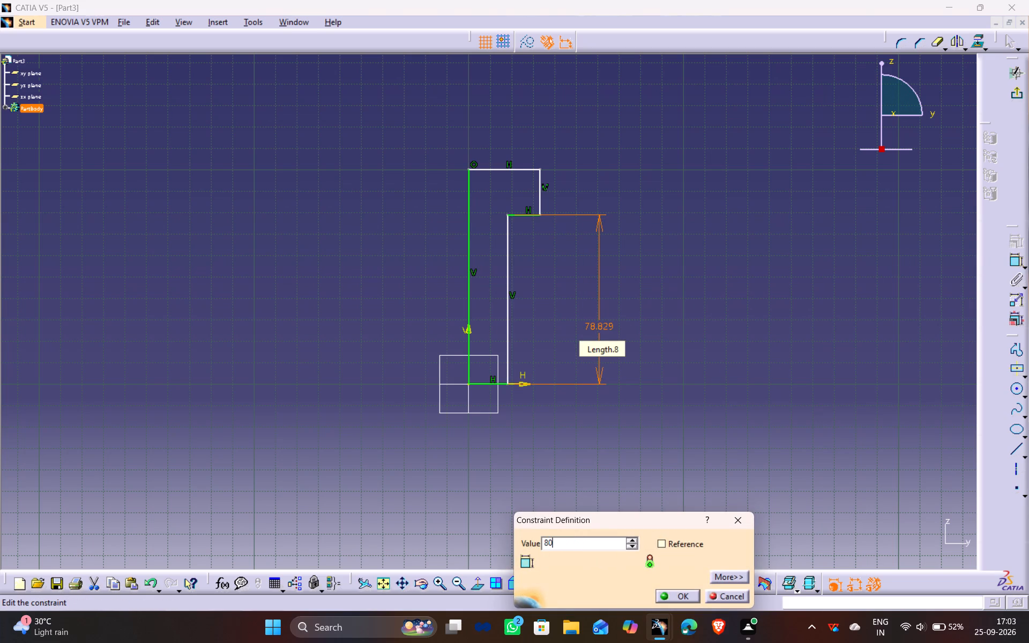
key("Return")
Dimension the head's short outer vertical edge and set its height to 20 mm.
left_click(542, 200)
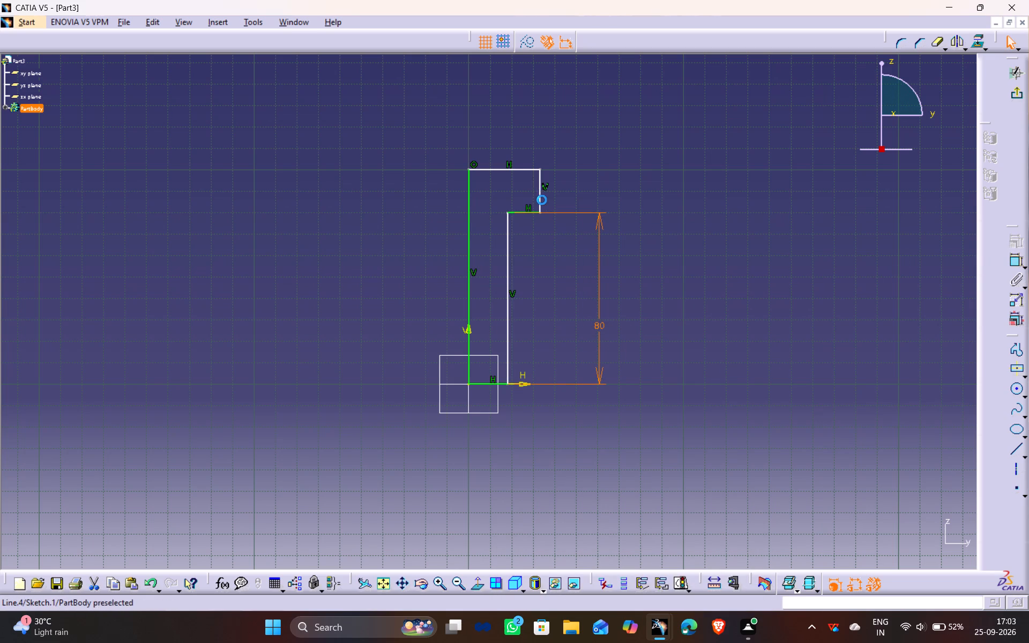
left_click(1012, 260)
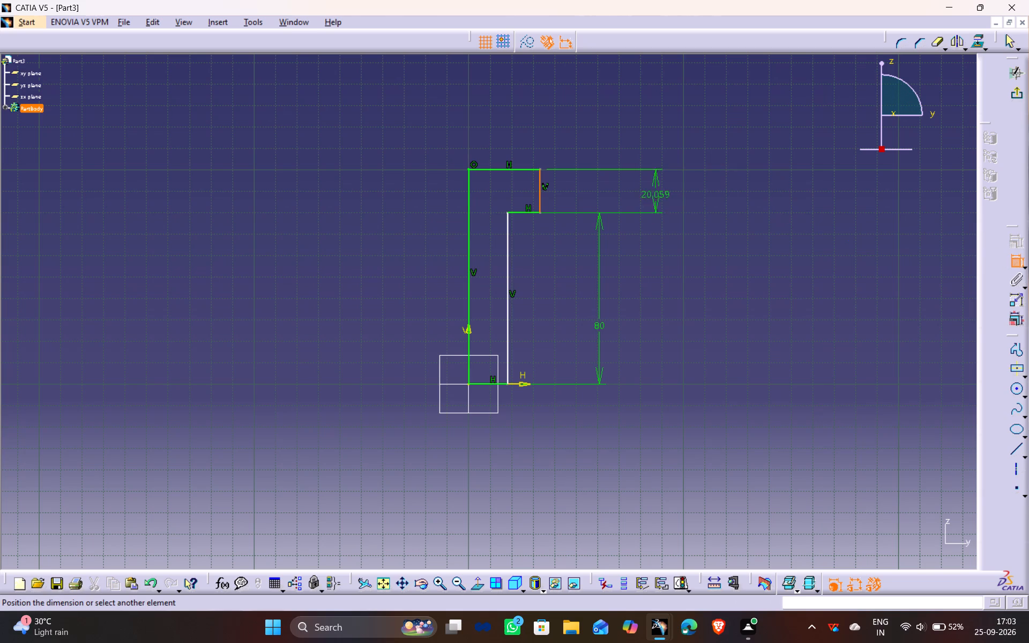
left_click(615, 192)
double_click(616, 190)
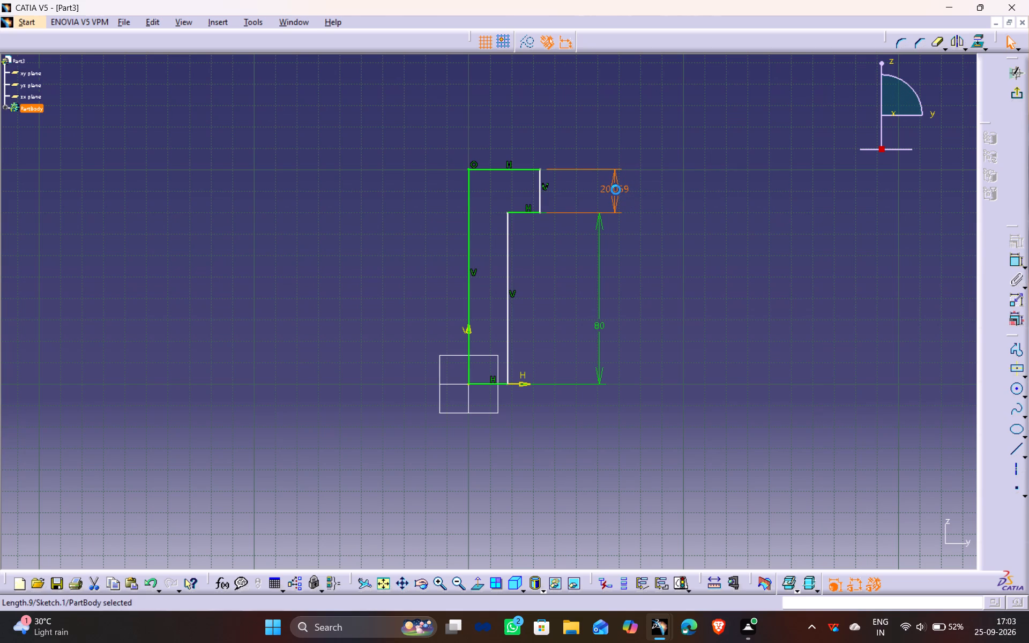
key("2")
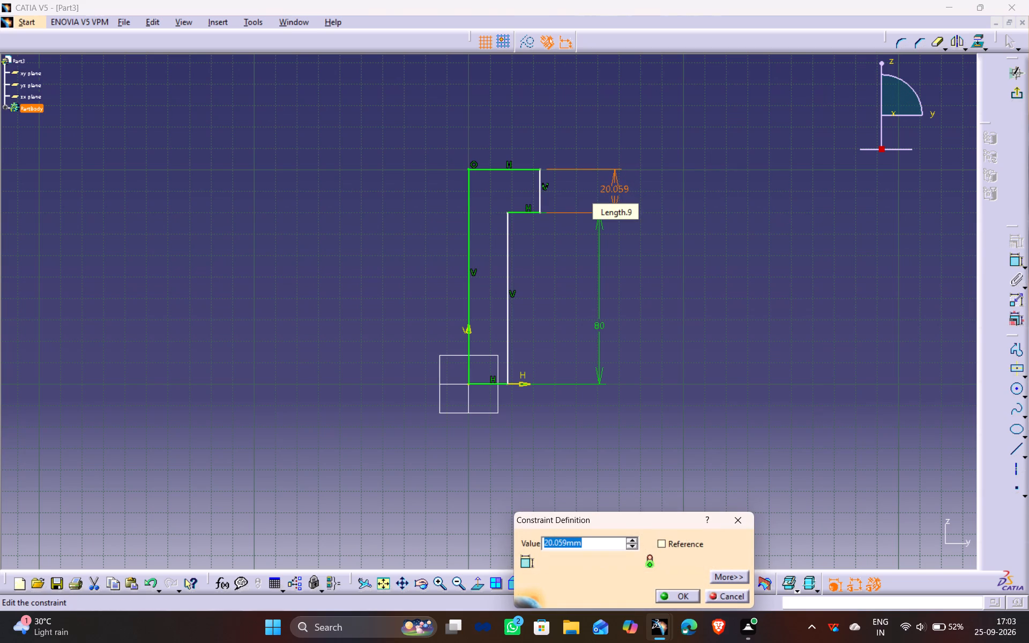
key("0")
key("Return")
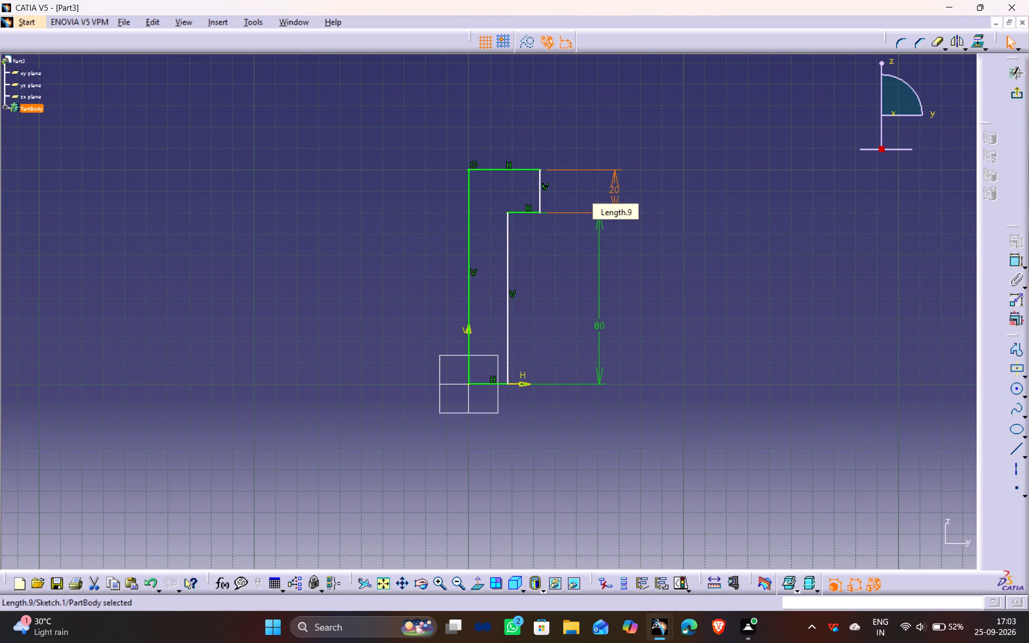
left_click(668, 317)
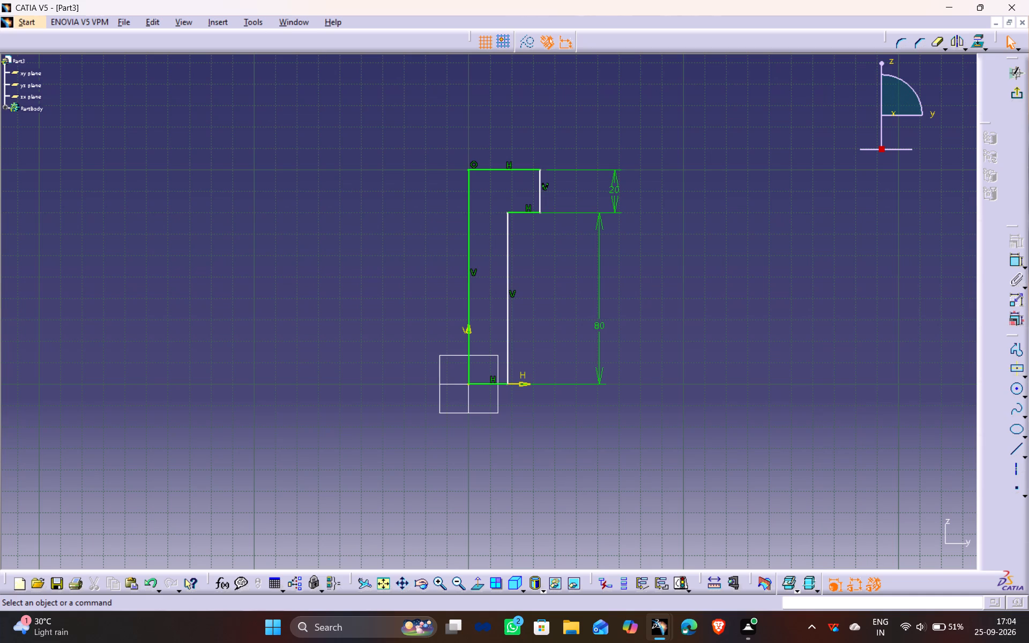
Dimension the profile's top horizontal edge and set its length to 24 mm.
left_click(516, 170)
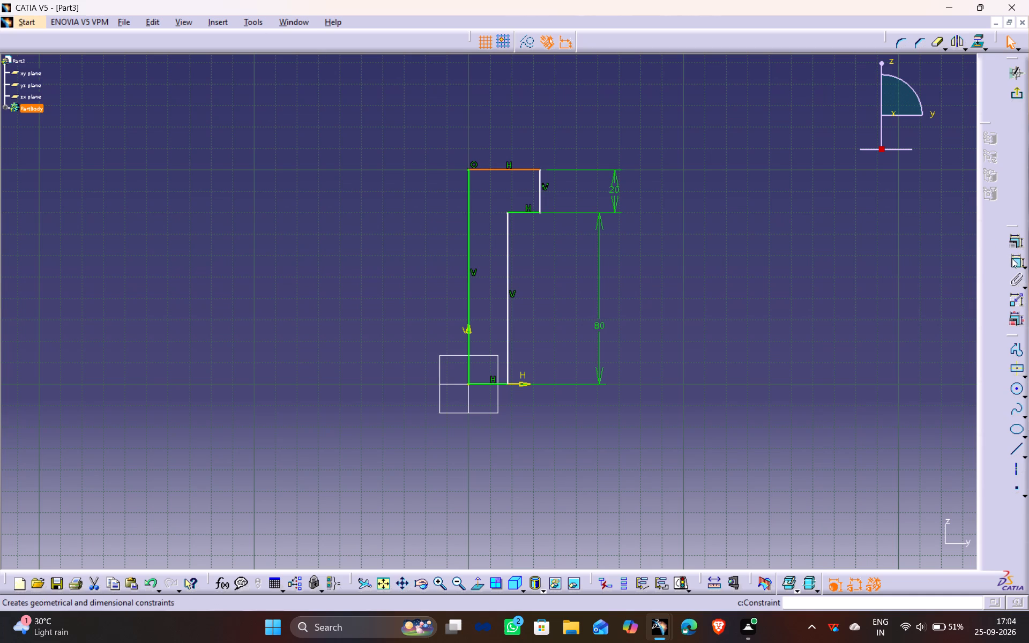
left_click(1013, 258)
left_click(583, 147)
double_click(584, 141)
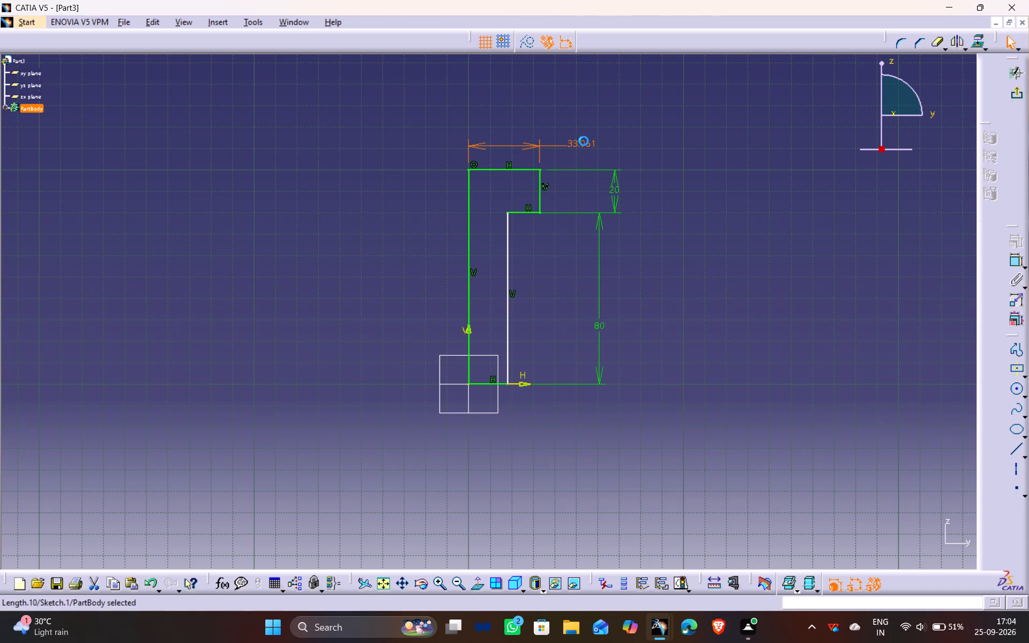
type("24")
key("Return")
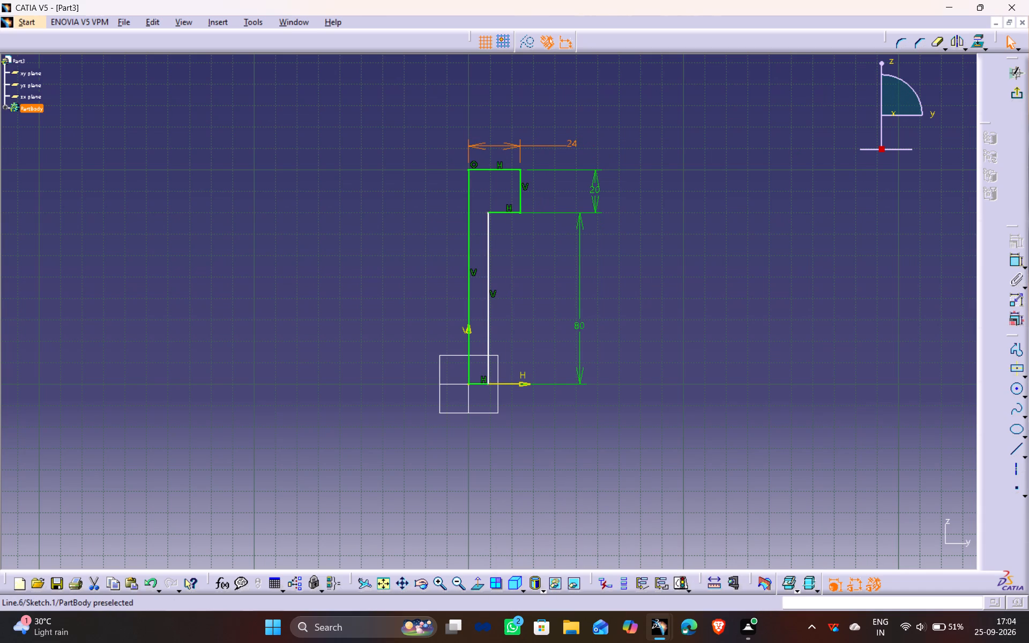
Dimension the distance between the stem's outer edge and the long edge on the V axis, and set it to 12 mm.
left_click(492, 294)
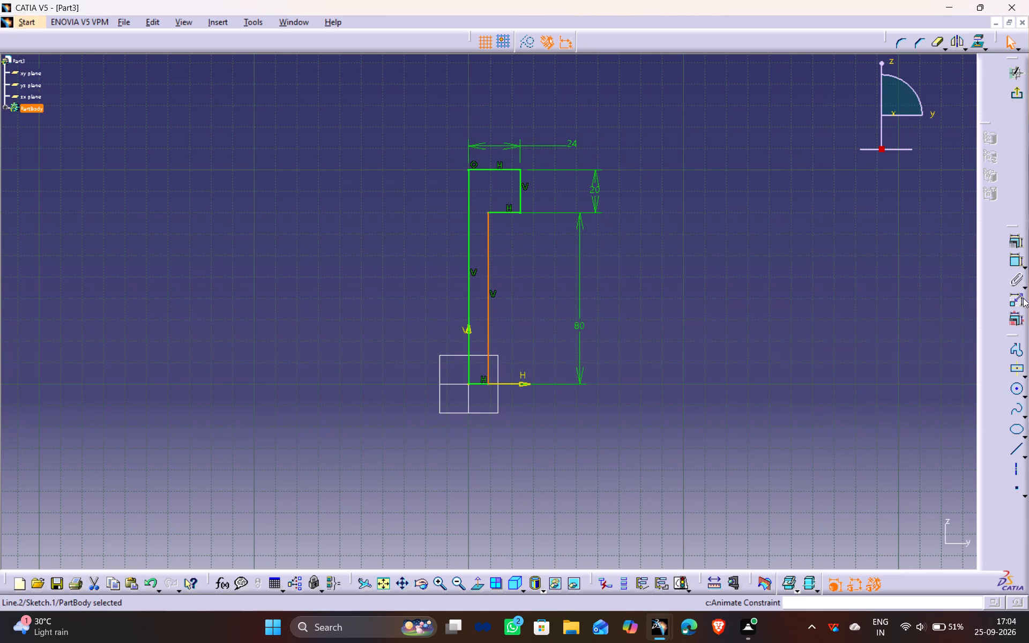
left_click(1014, 260)
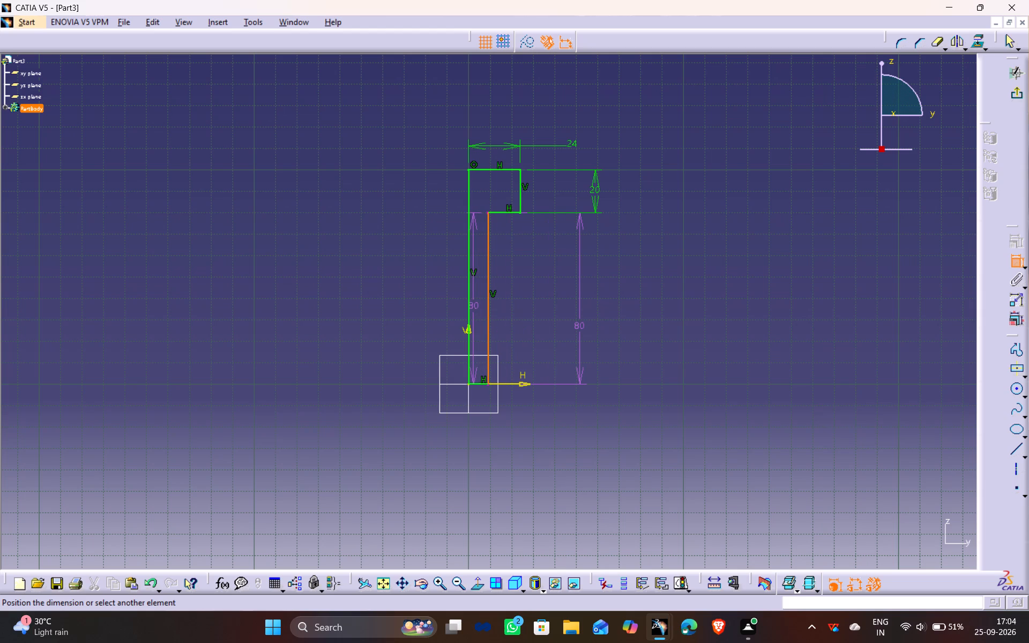
left_click(469, 305)
left_click(538, 297)
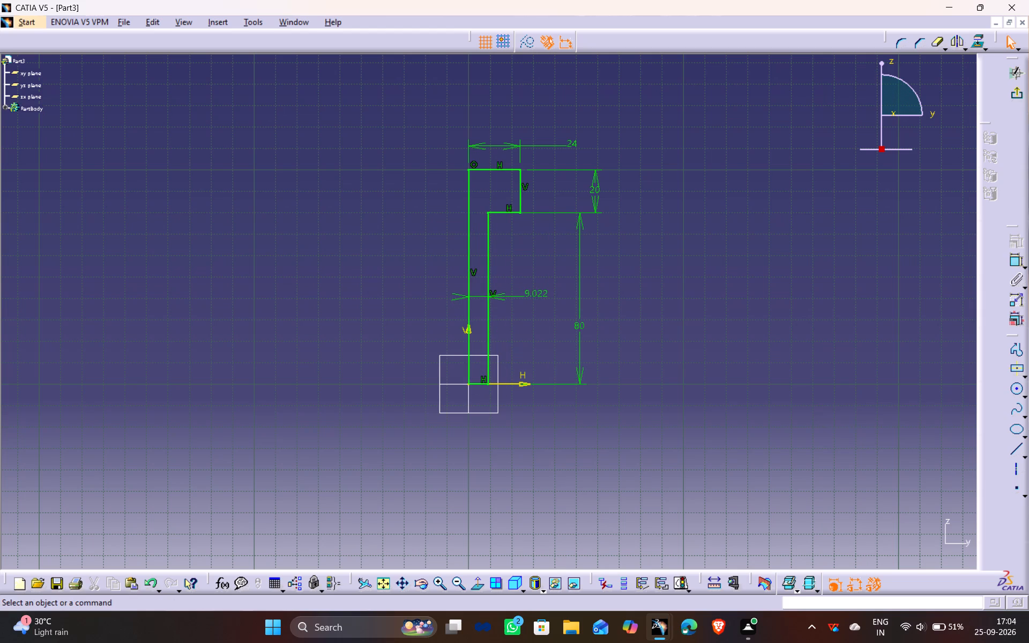
double_click(539, 296)
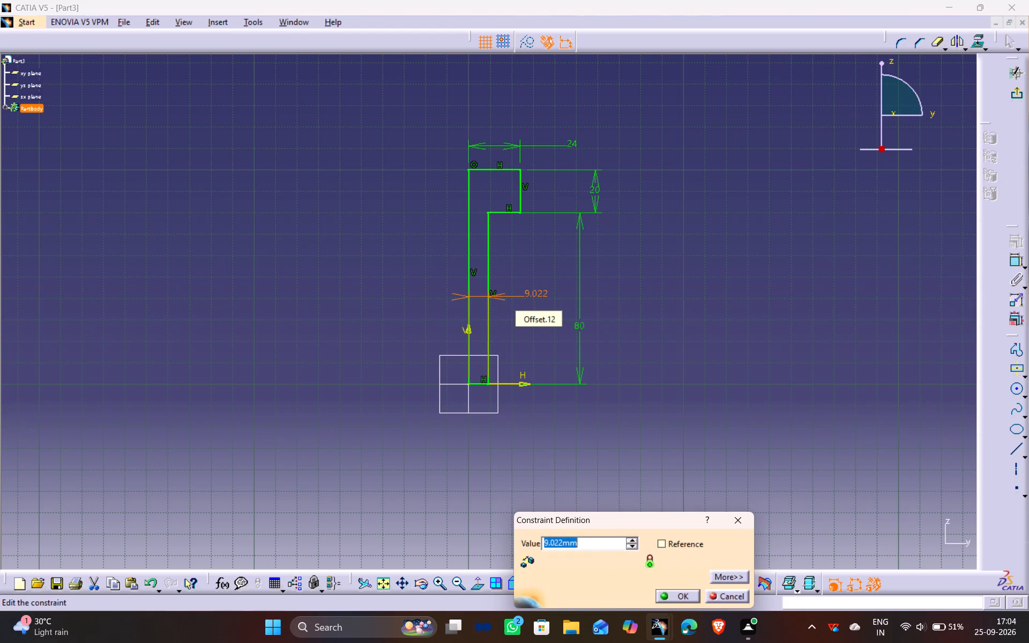
type("12")
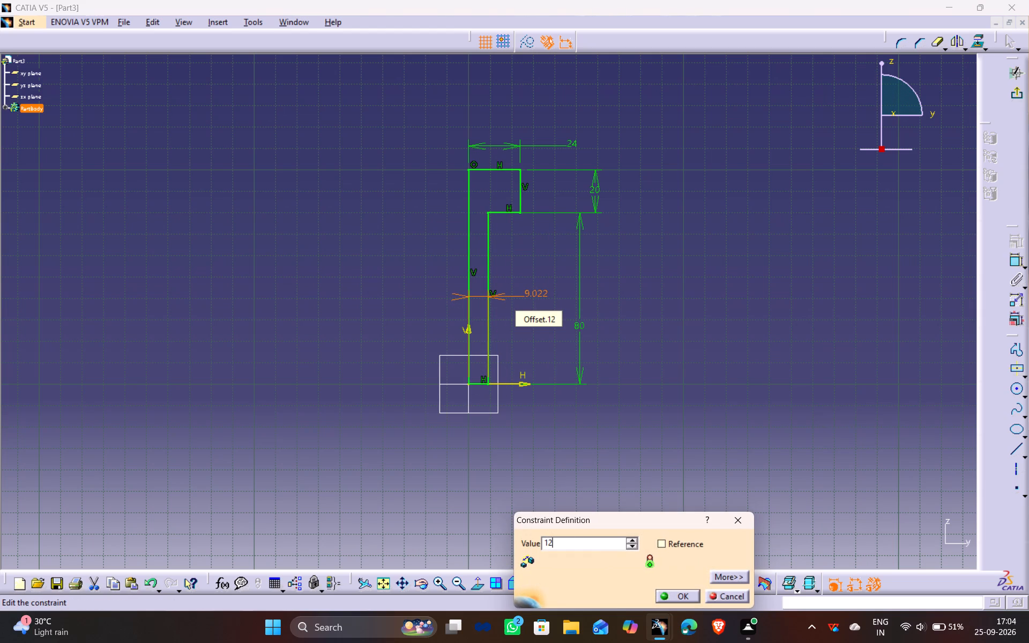
key("Return")
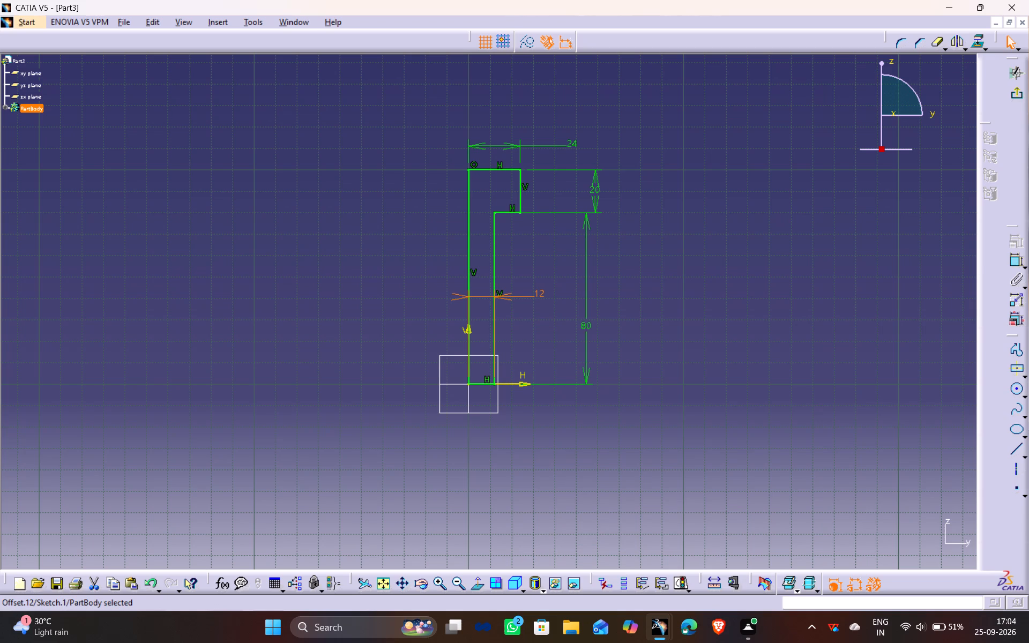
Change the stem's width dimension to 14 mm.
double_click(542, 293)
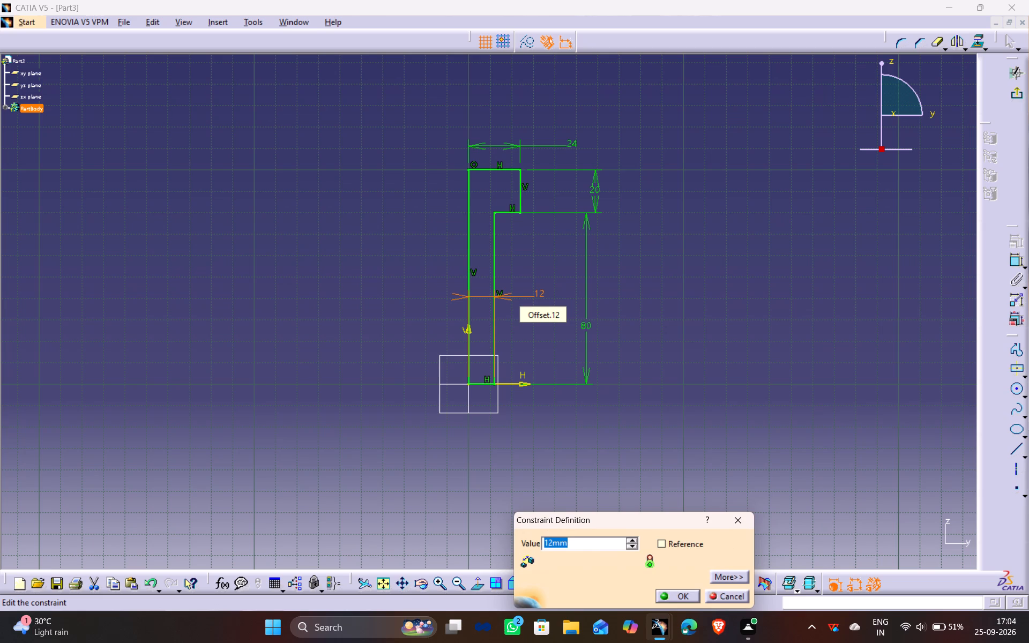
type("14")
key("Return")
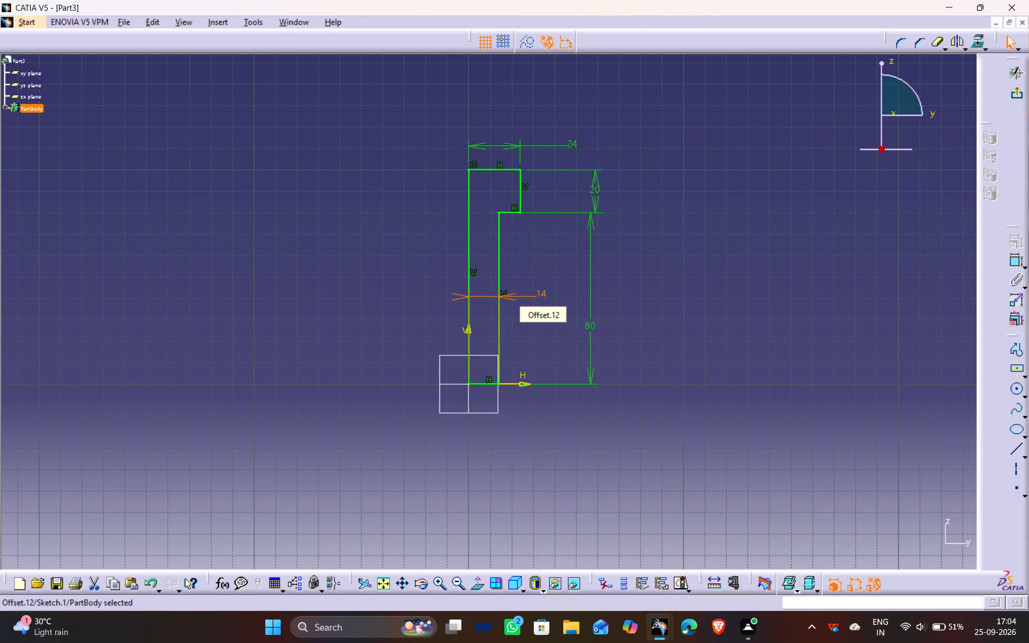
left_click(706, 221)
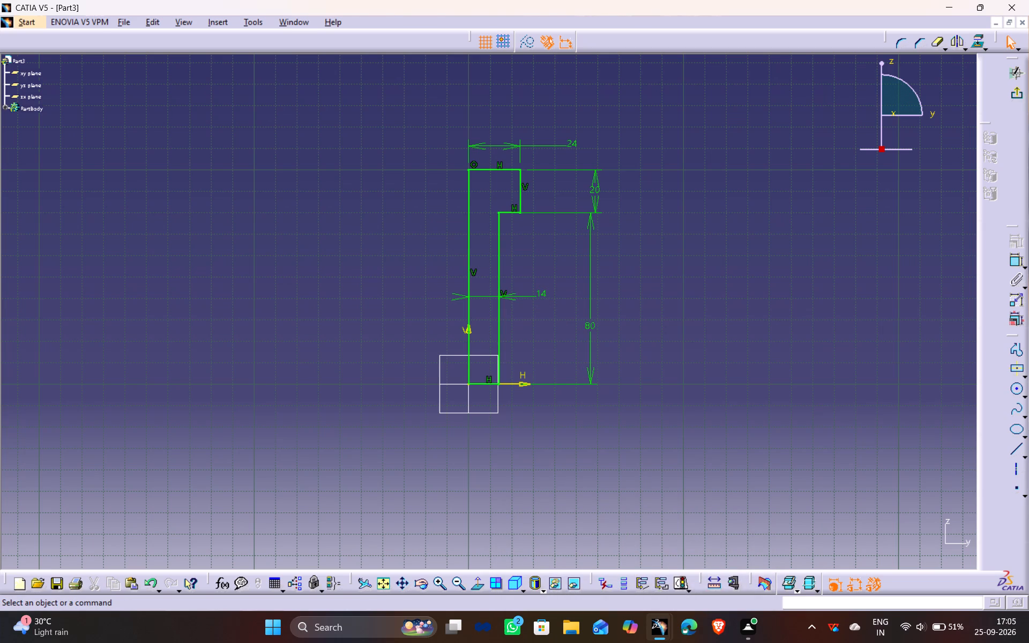
Set the stem's width dimension to 12 mm and exit the sketch.
triple_click(542, 293)
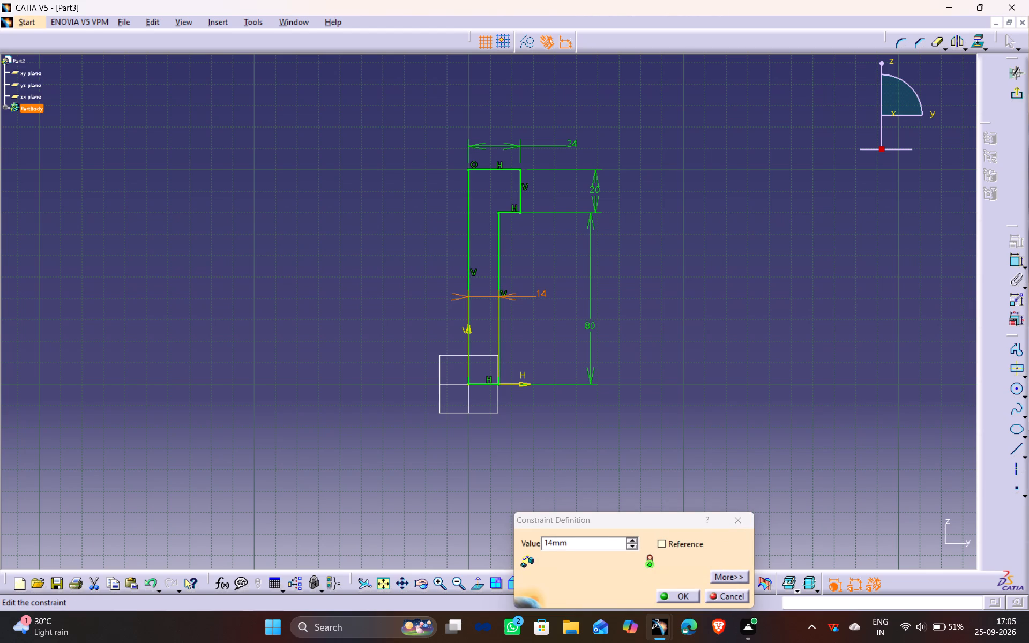
left_click_drag(582, 538, 475, 559)
type("12")
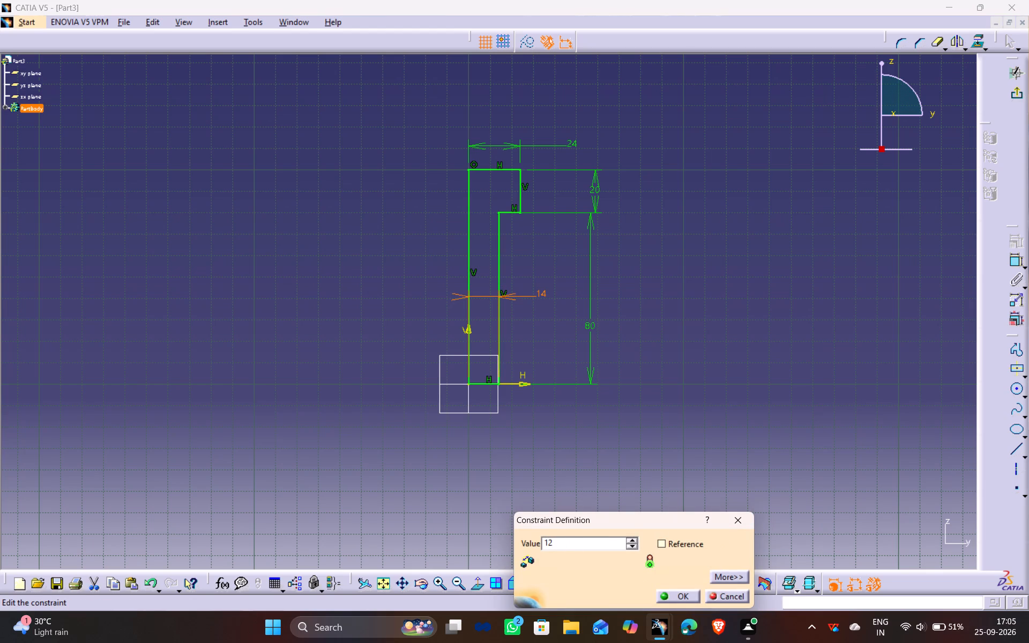
key("Return")
left_click(679, 236)
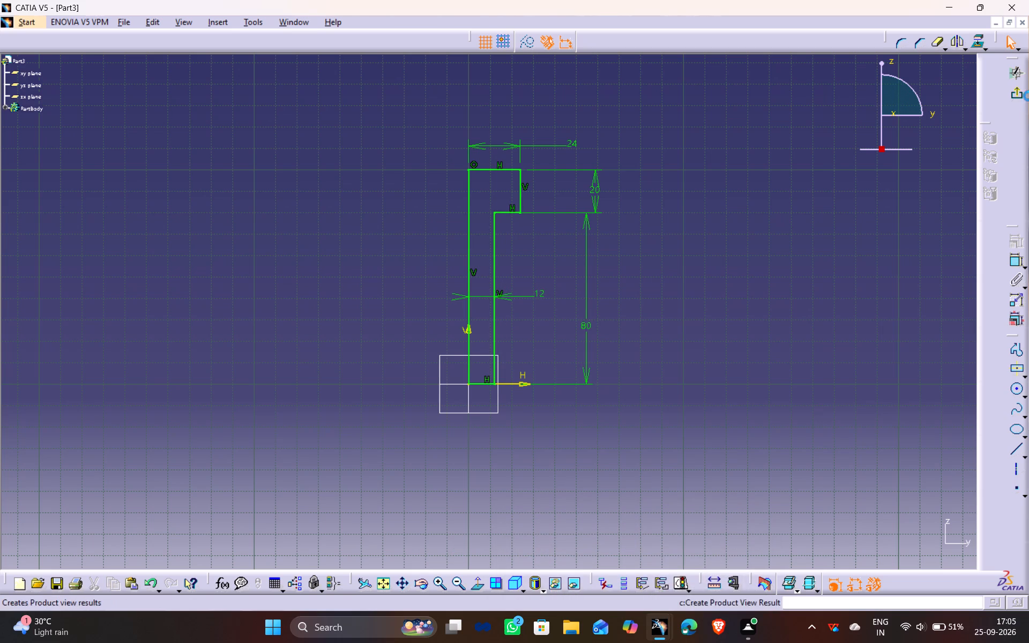
left_click(1014, 95)
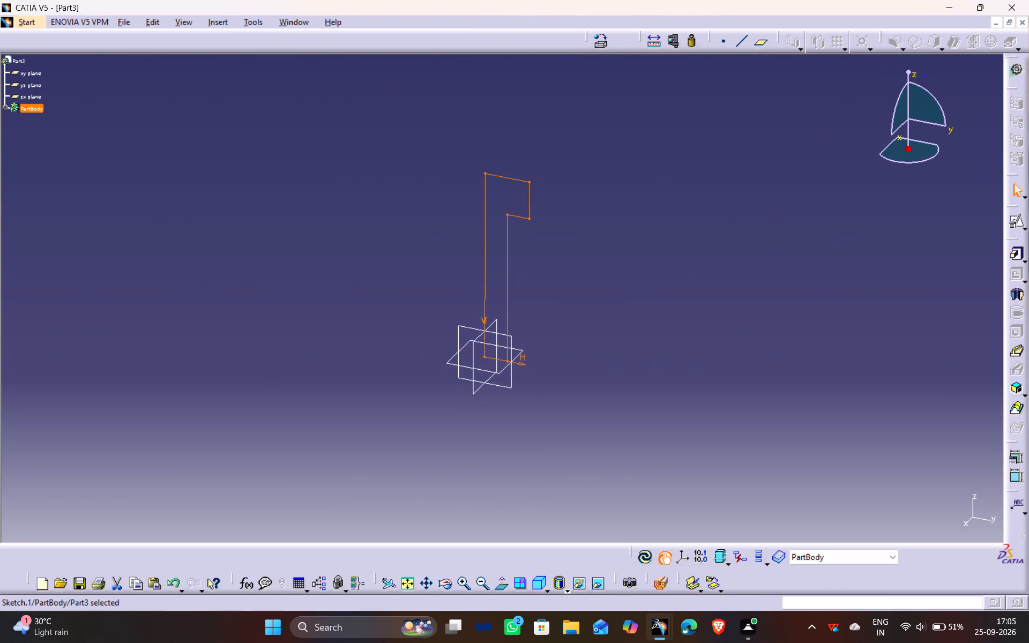
Revolve the profile sketch 360 degrees into a Shaft, using the long edge on the V axis as the axis.
left_click(1012, 292)
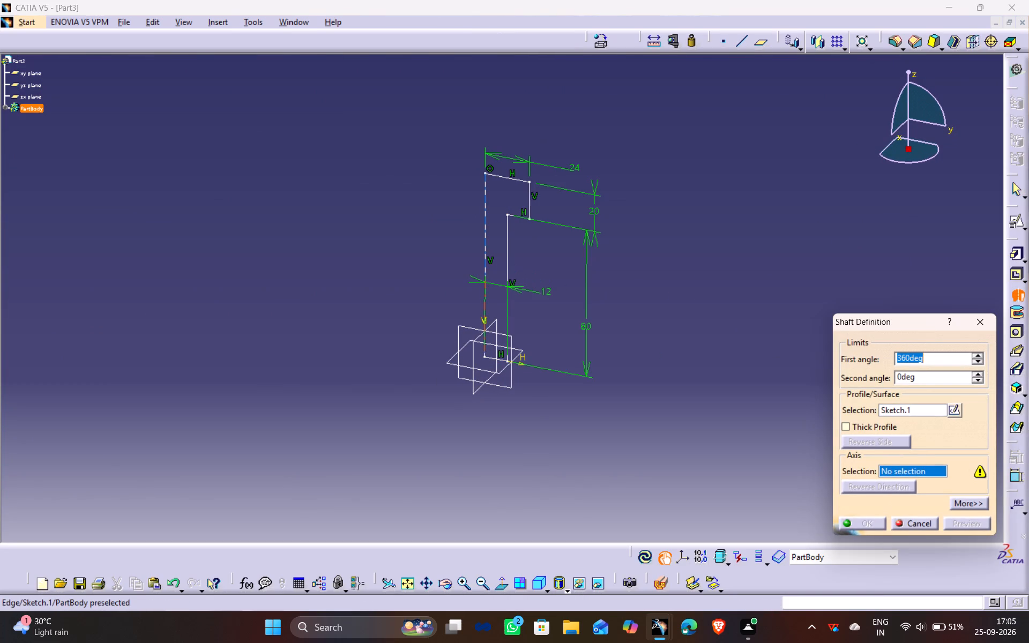
left_click(485, 260)
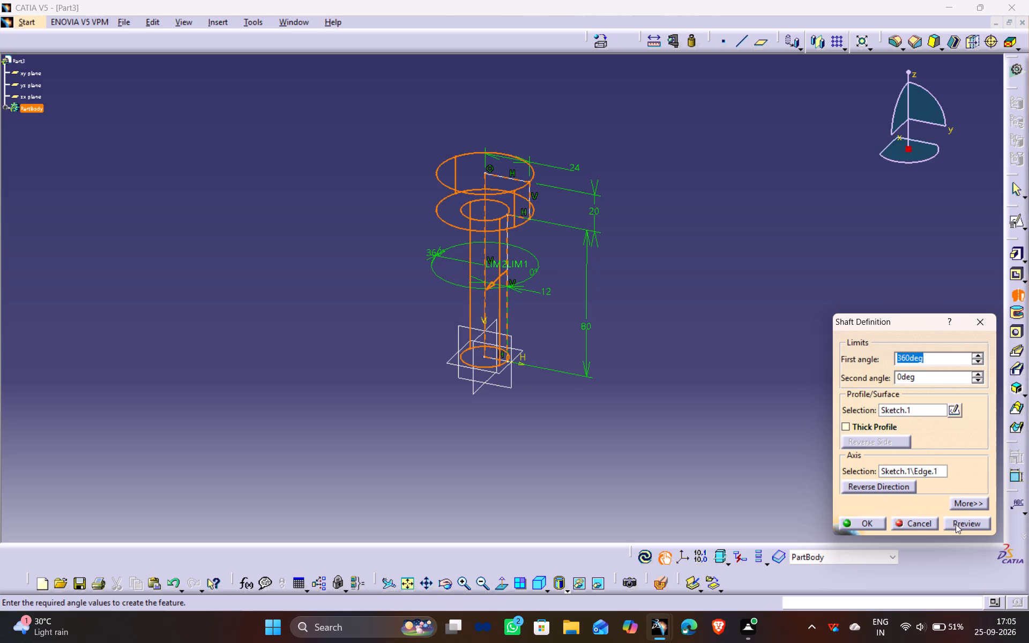
left_click(956, 524)
left_click(868, 524)
left_click_drag(710, 416, 703, 411)
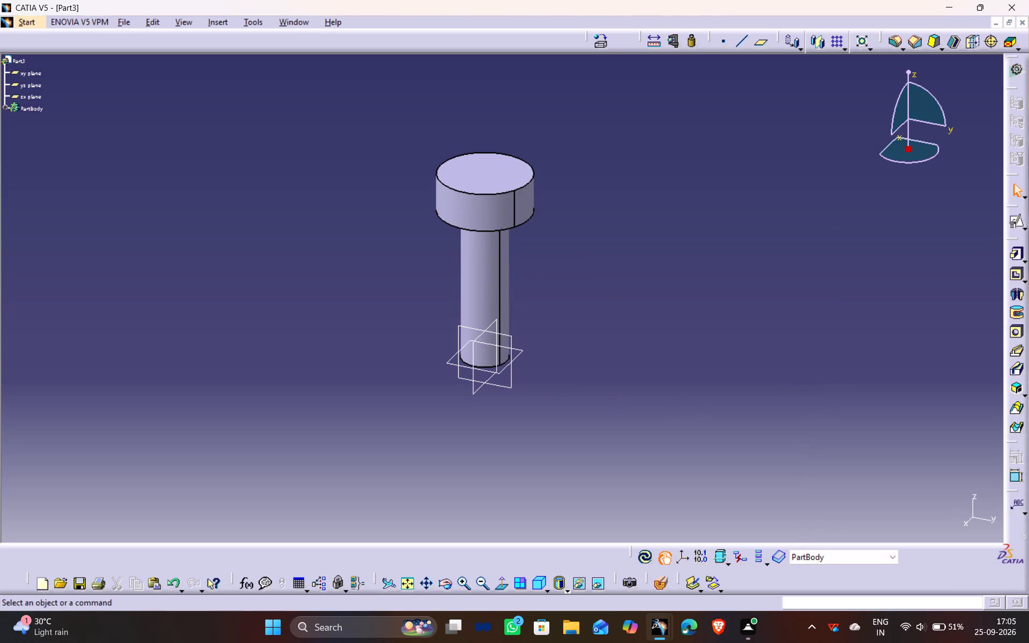
Start a Thread/Tap definition with the Metric Thin Pitch type, thread description M12x1.5 and a thread depth of 75 mm.
middle_click_drag(493, 424, 639, 117)
left_click_drag(492, 423, 639, 117)
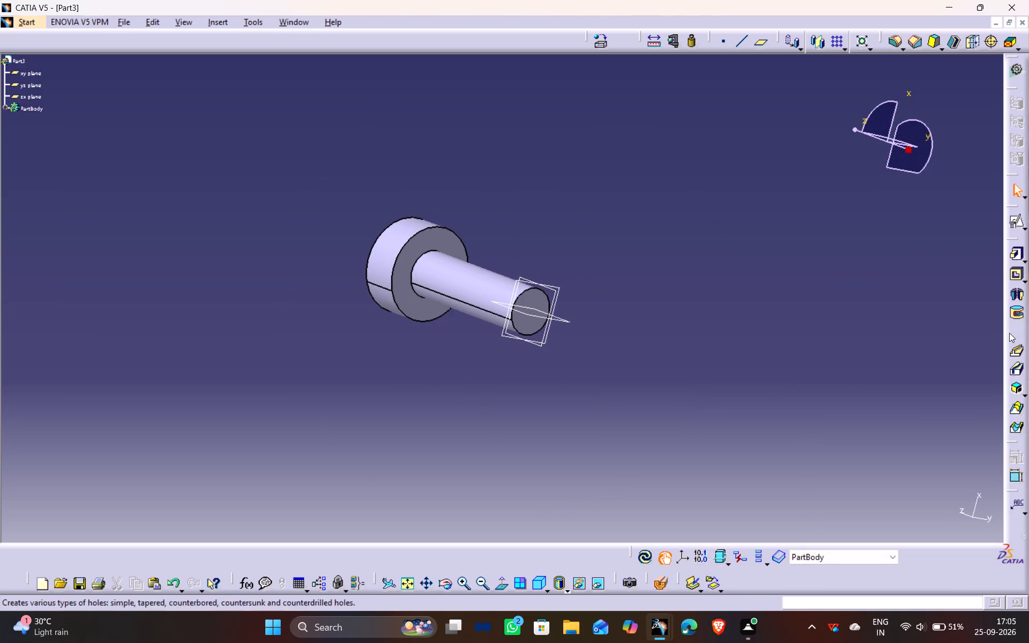
left_click(992, 36)
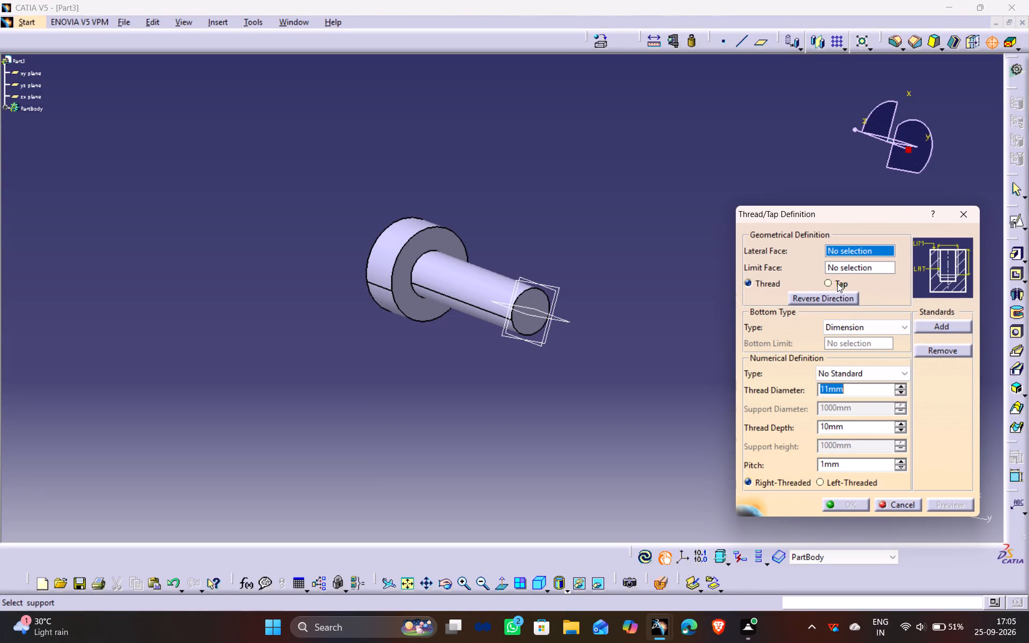
left_click(855, 376)
left_click(848, 388)
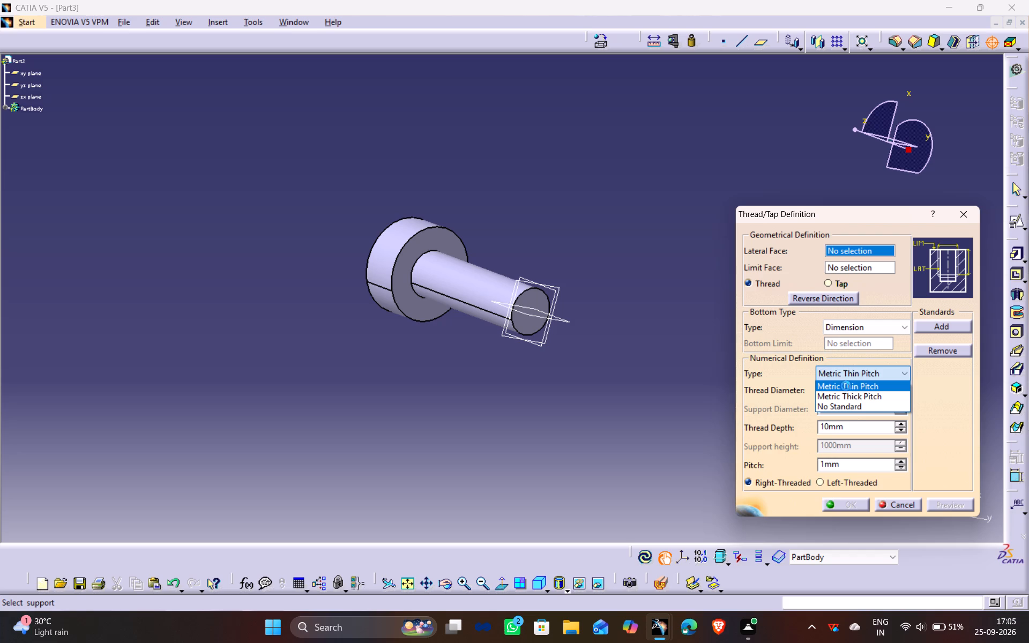
left_click(879, 391)
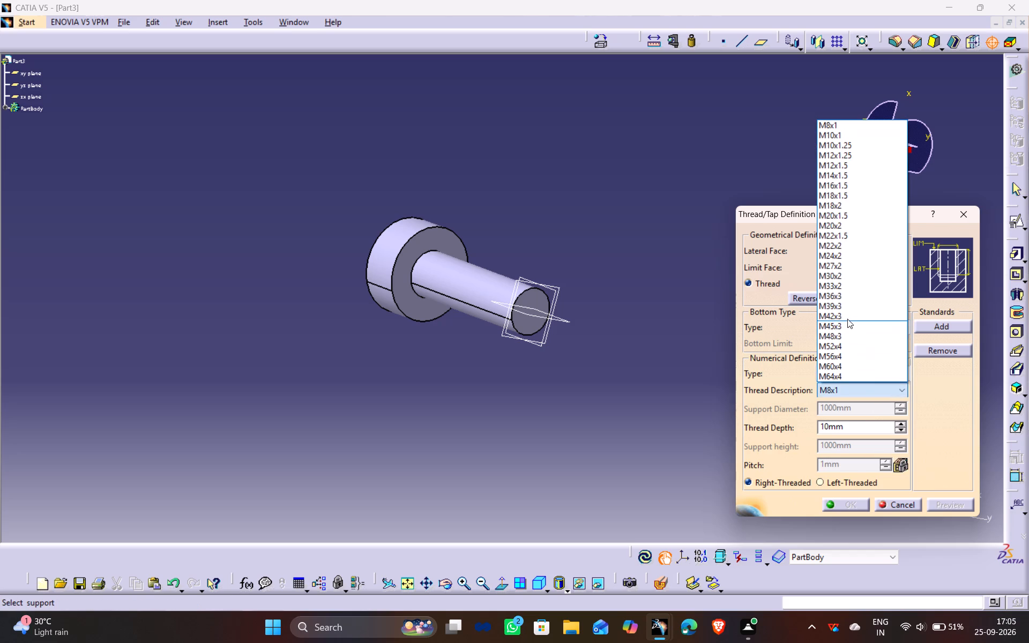
left_click(862, 167)
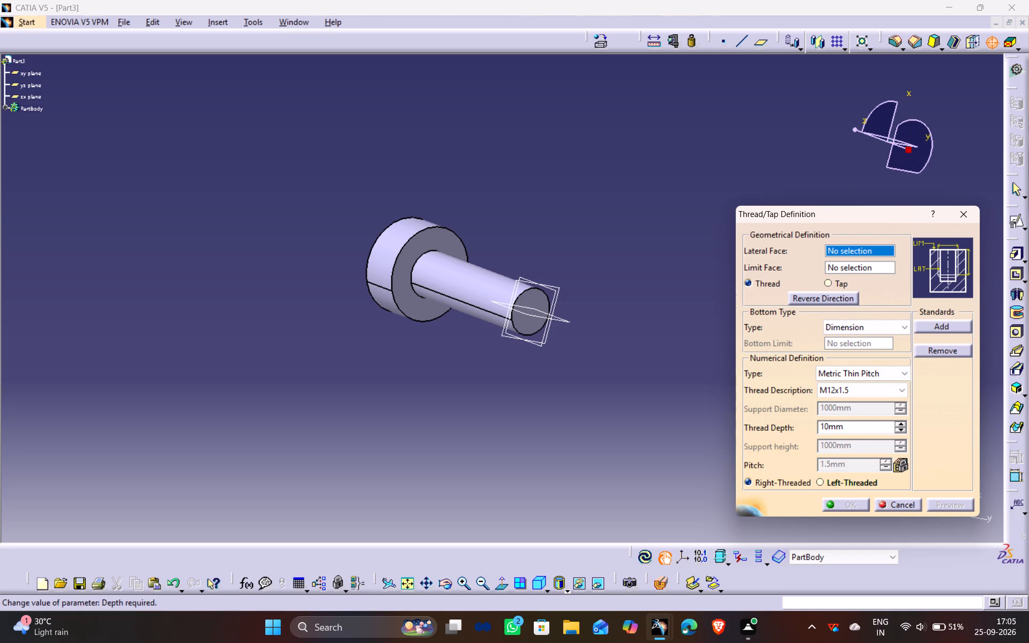
left_click_drag(829, 423, 794, 430)
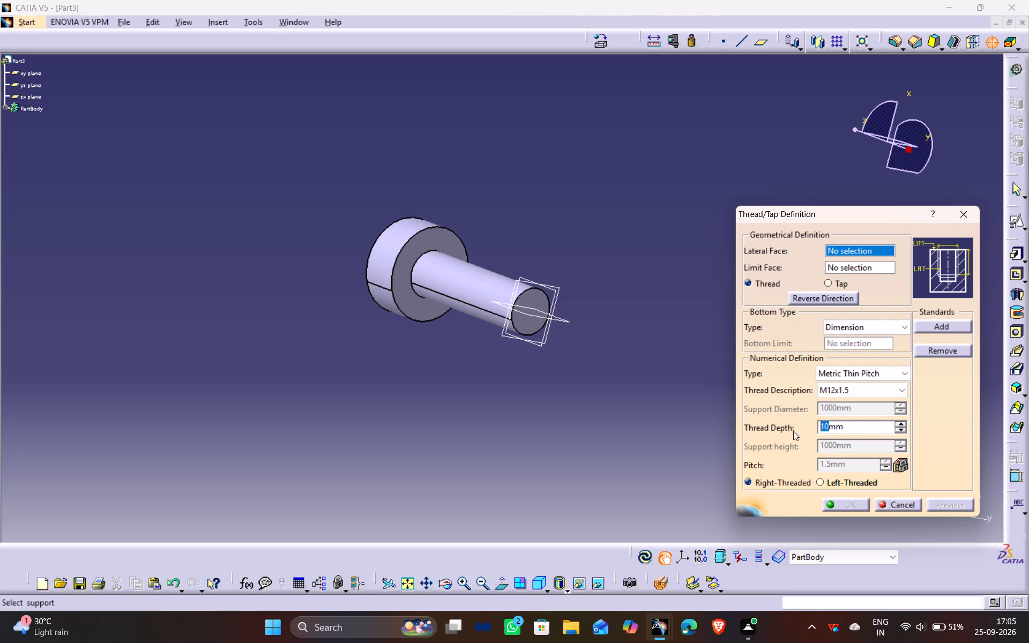
key("7")
key("5")
Apply the thread to the stem's cylindrical face, with the stem's free end face as the limit face.
left_click(487, 289)
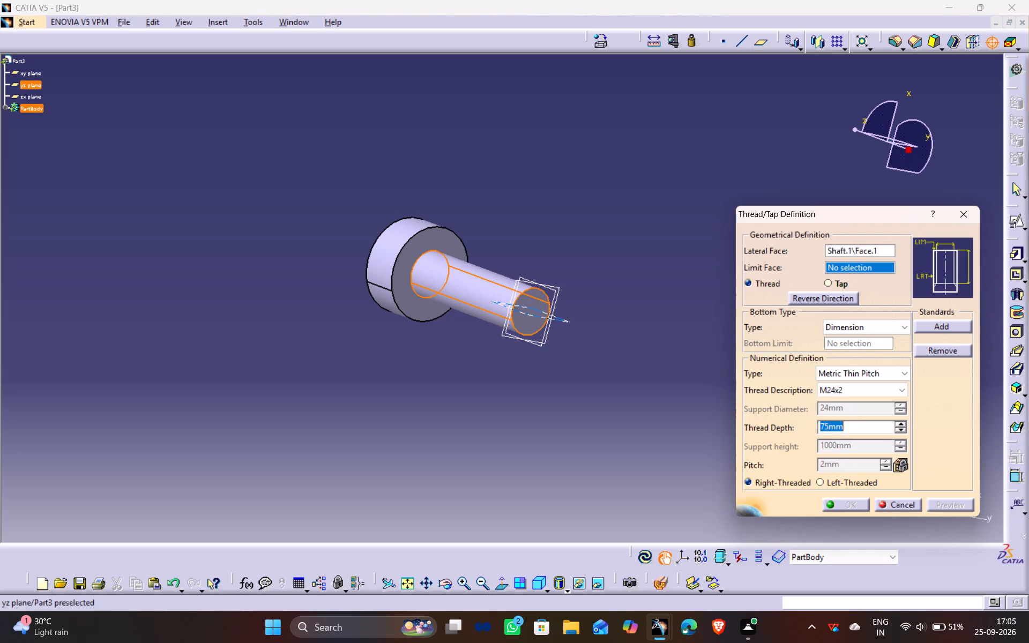
left_click(527, 324)
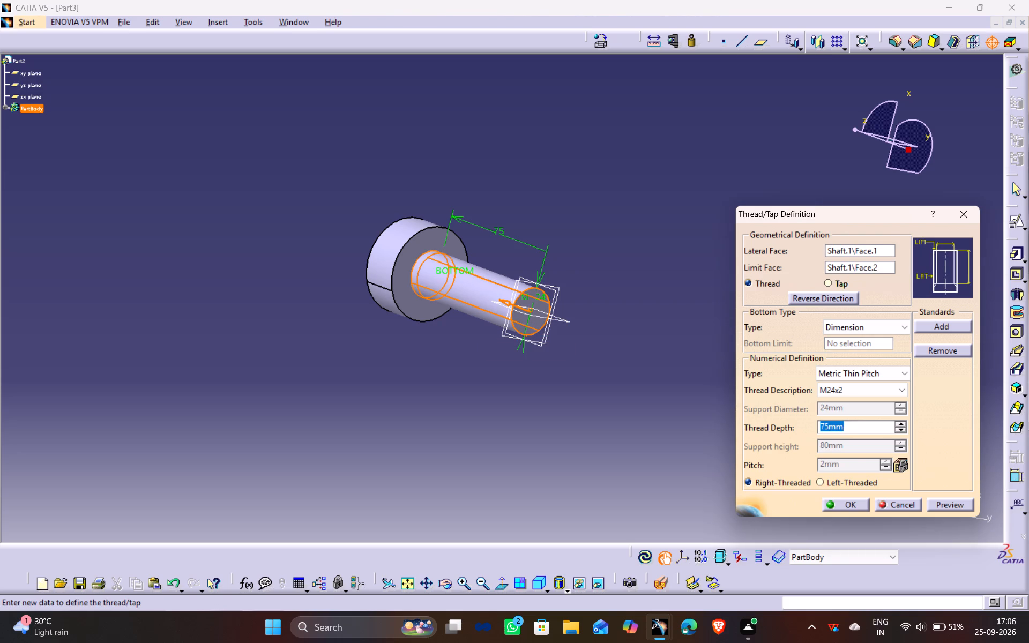
middle_click_drag(340, 210, 456, 275)
left_click_drag(340, 210, 456, 275)
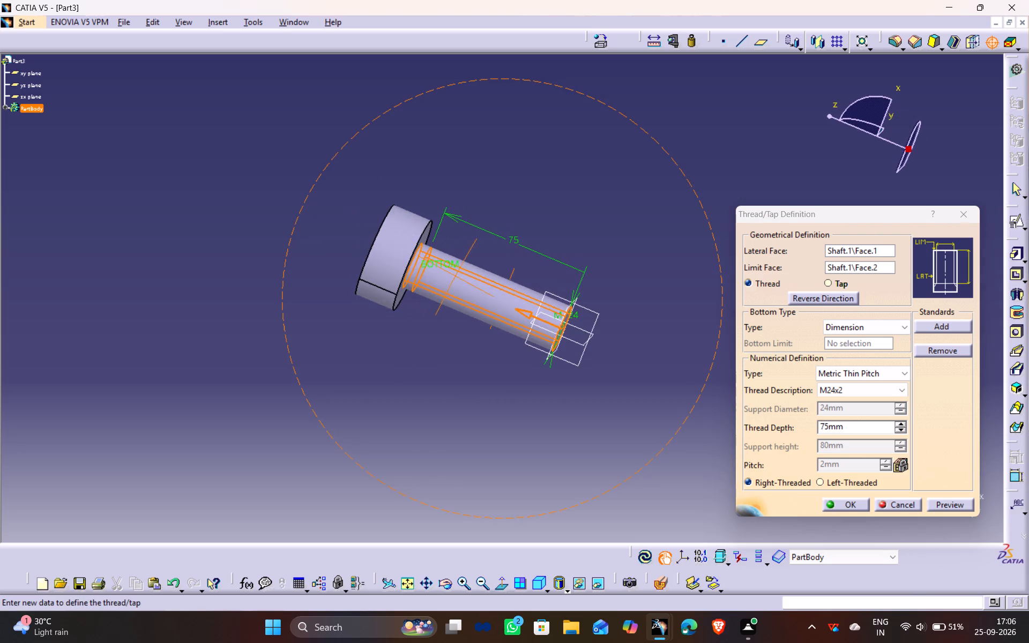
middle_click_drag(456, 275, 429, 245)
left_click_drag(456, 275, 429, 245)
scroll(424, 242, "down", 1)
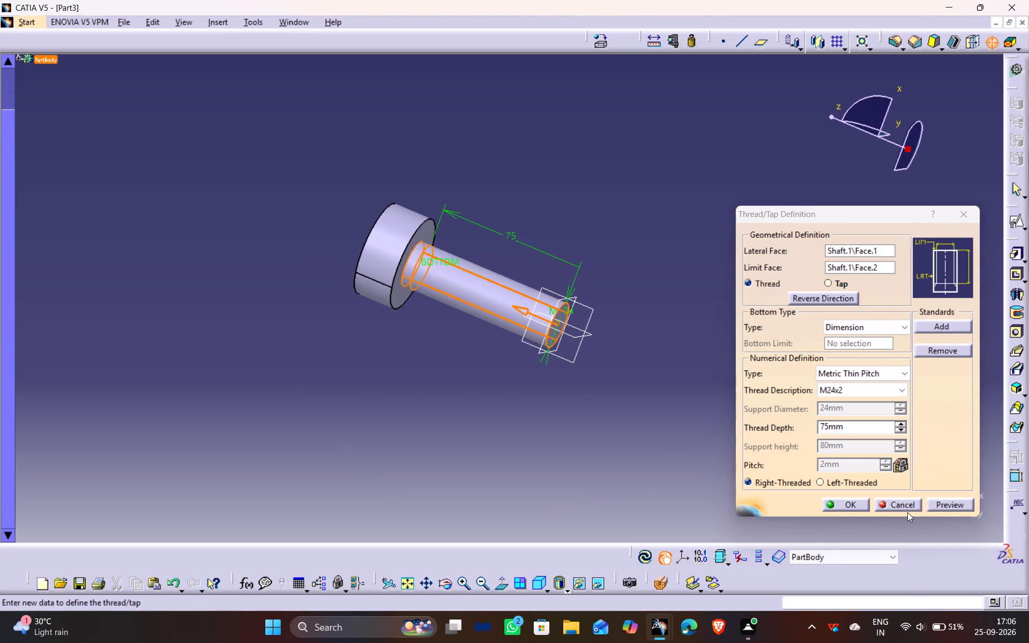
left_click(959, 505)
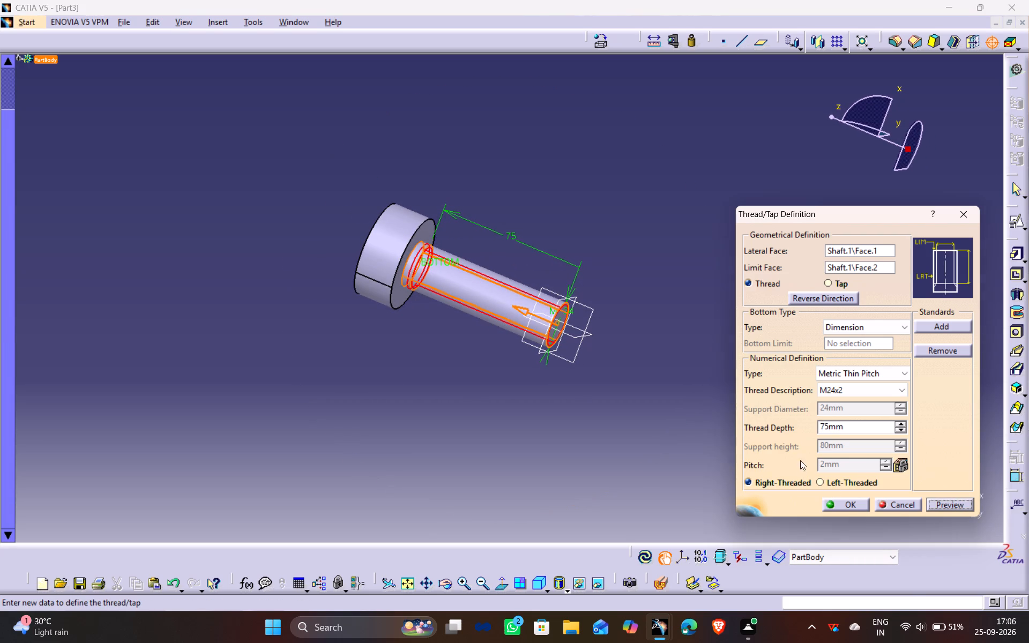
left_click(847, 503)
left_click(618, 402)
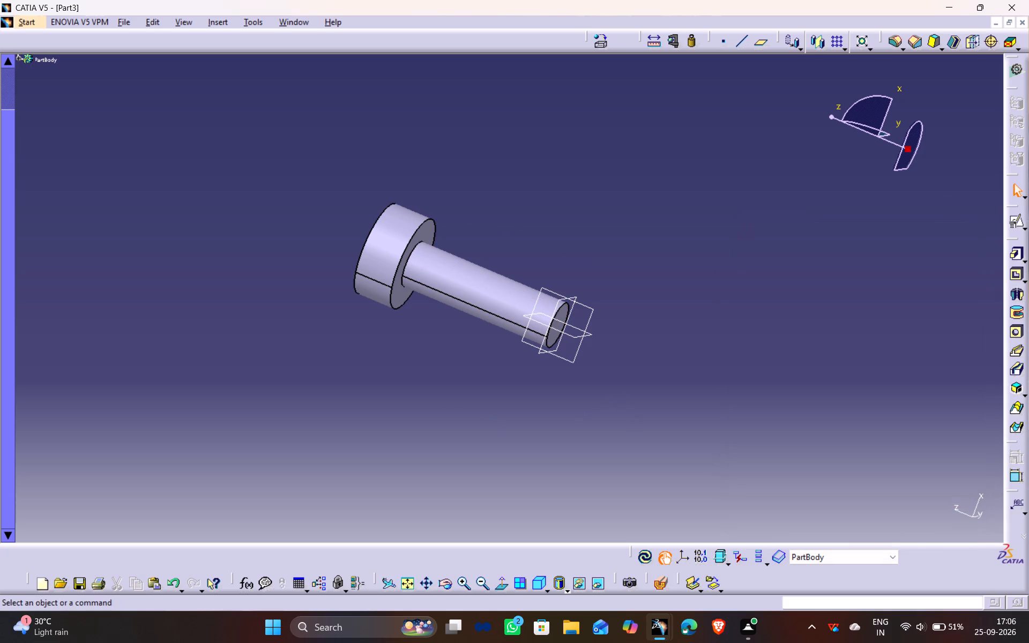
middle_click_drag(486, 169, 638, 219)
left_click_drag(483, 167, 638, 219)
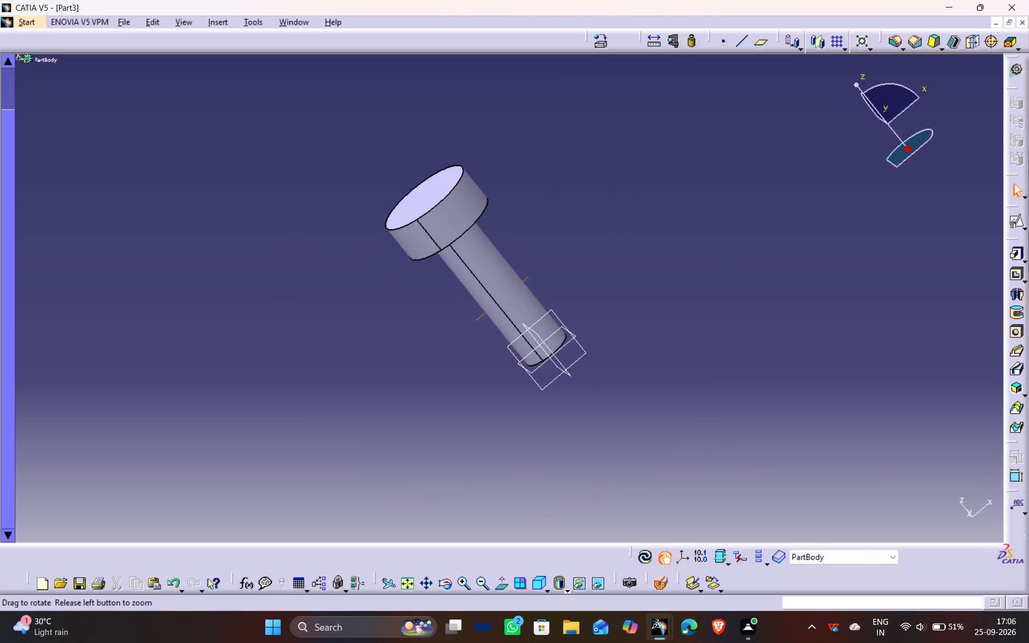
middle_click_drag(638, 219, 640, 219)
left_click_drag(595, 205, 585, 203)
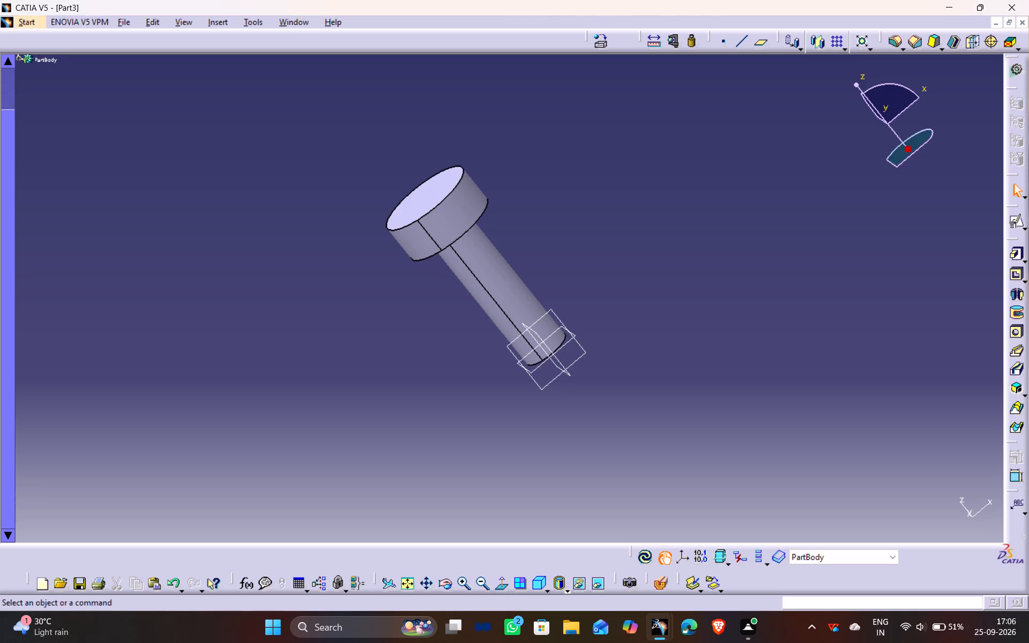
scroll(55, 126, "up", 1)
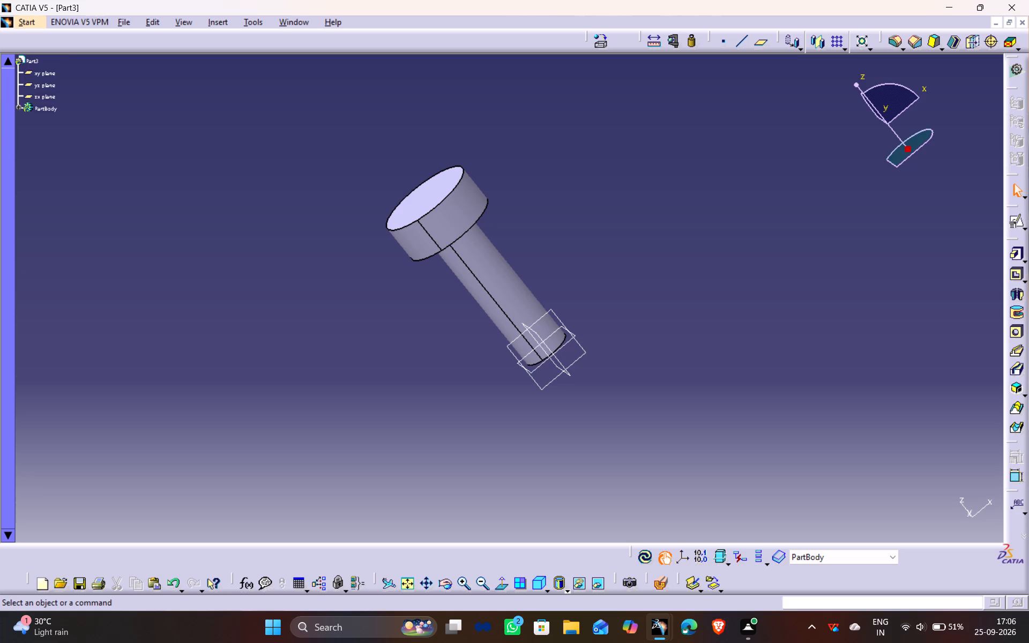
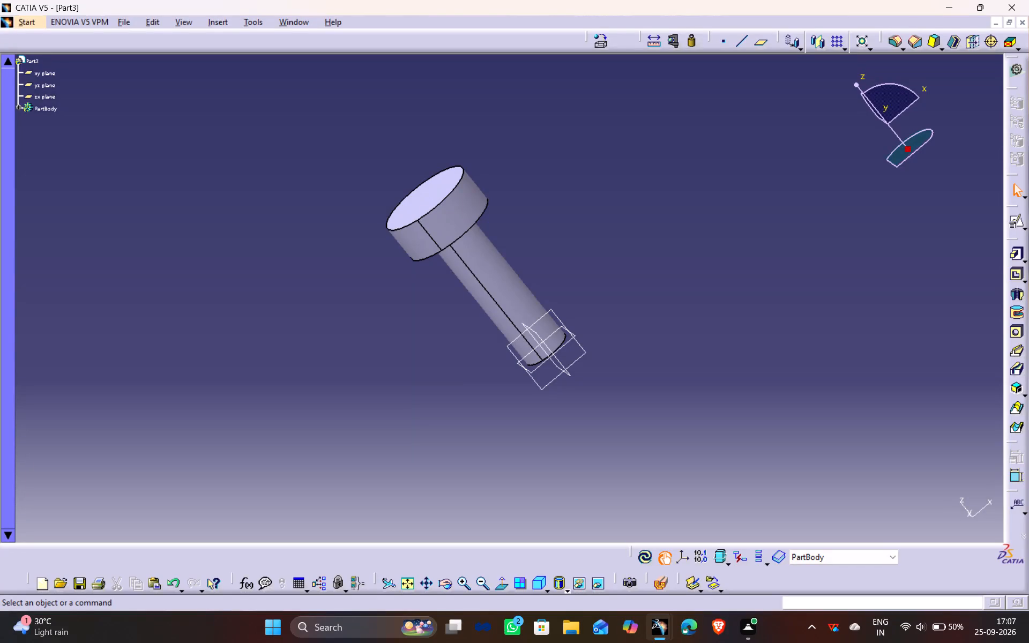
Save the headed pin part in the Documents folder as A16-P3.
left_click(671, 281)
key("ctrl+s")
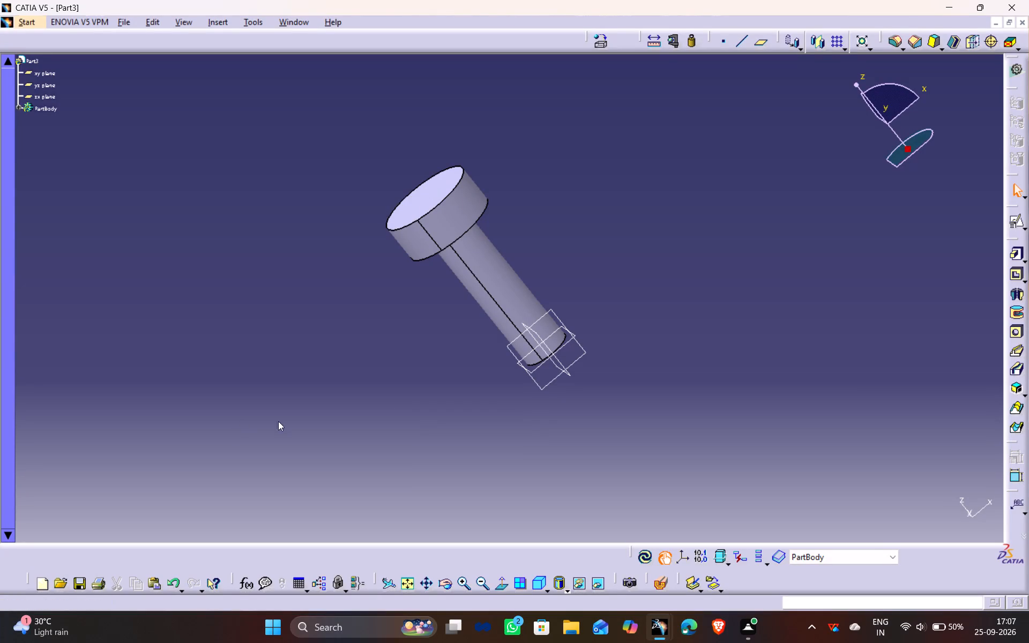
key("BackSpace")
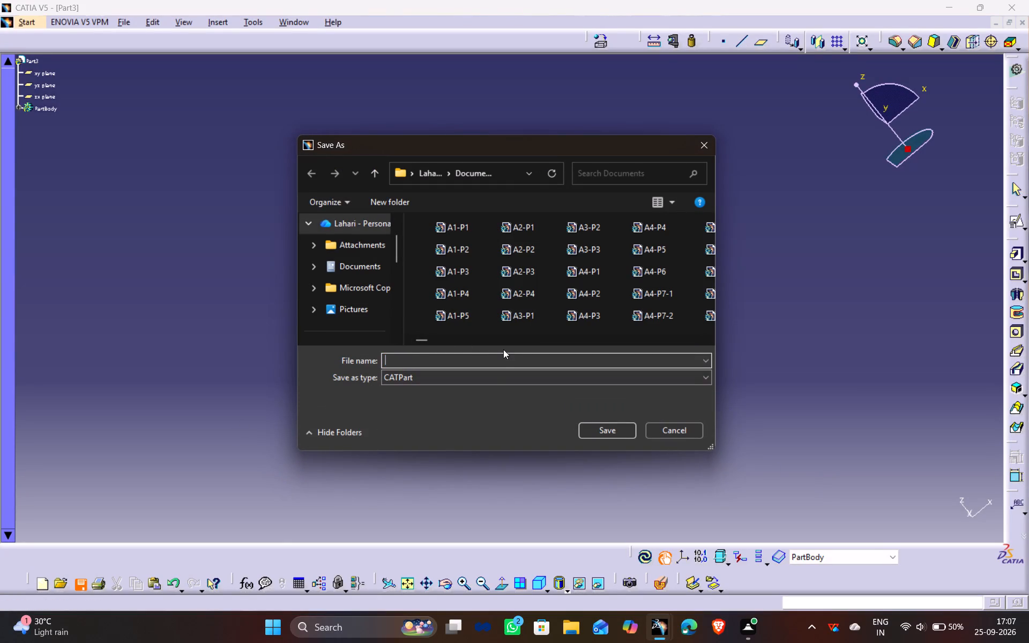
key("shift+a")
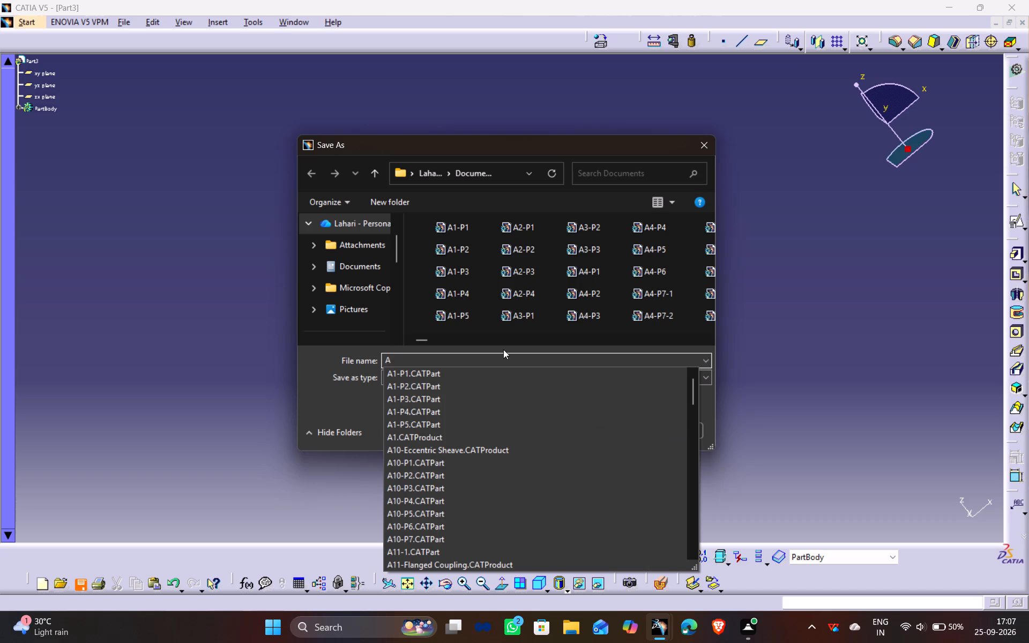
key("1")
type("6=")
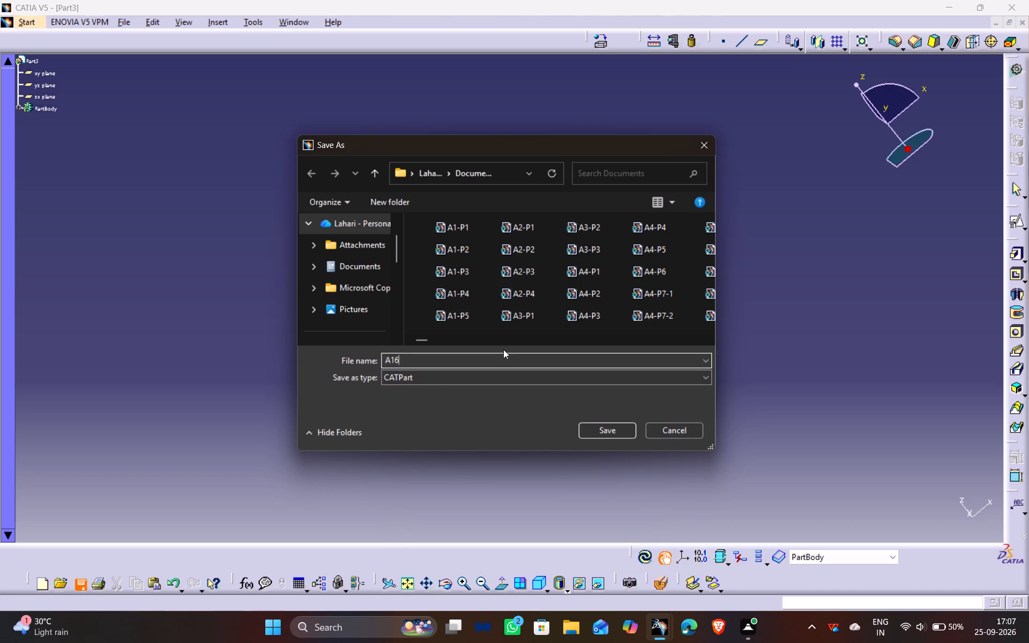
key("BackSpace")
key("minus")
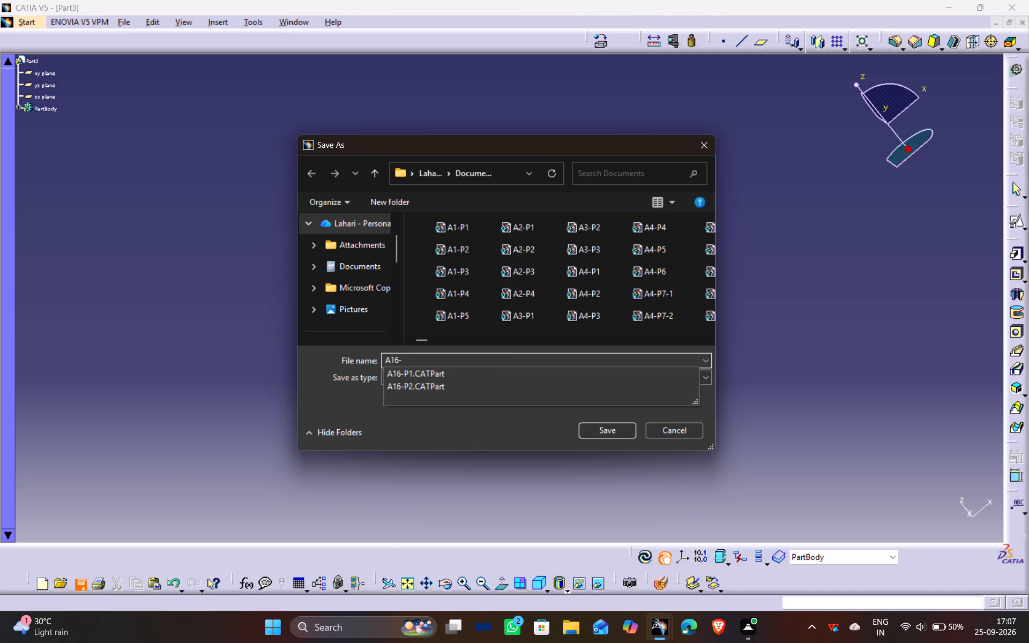
type("P3")
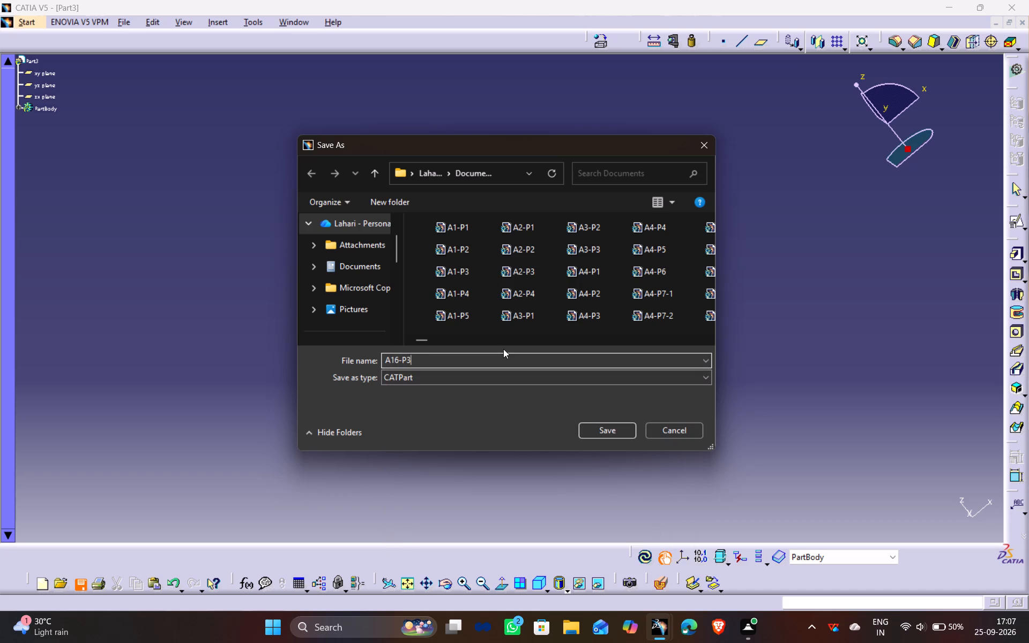
key("Return")
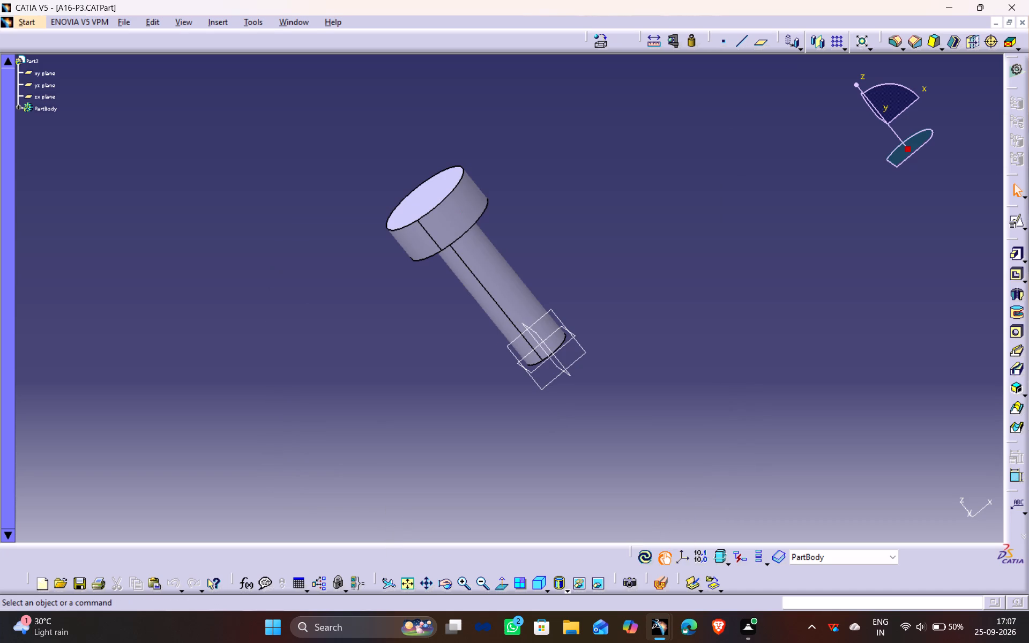
left_click(228, 156)
Create a new empty product in the Assembly Design workbench.
left_click(31, 21)
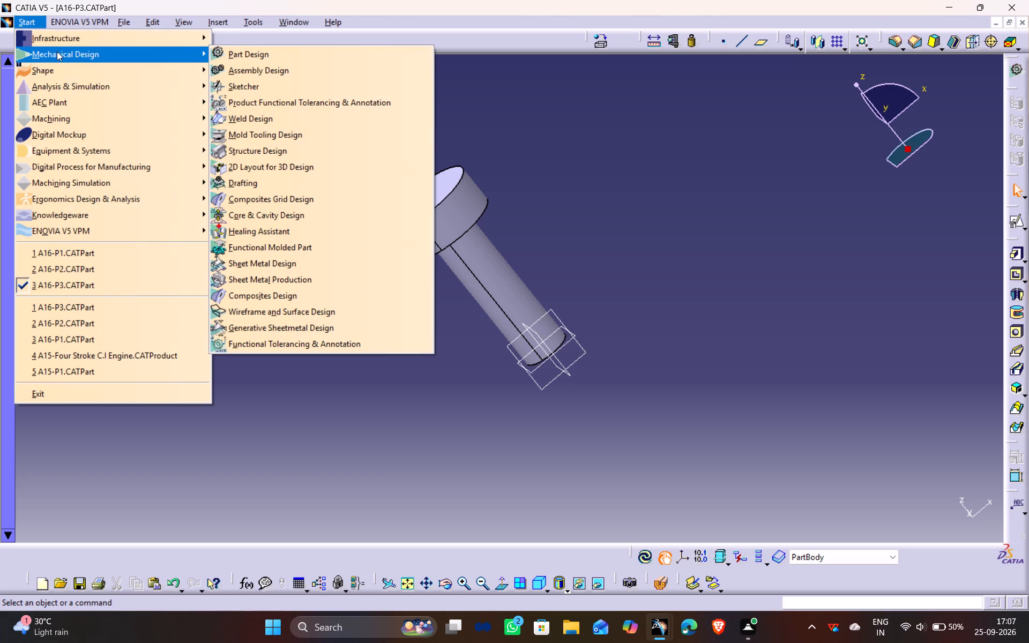
left_click(272, 69)
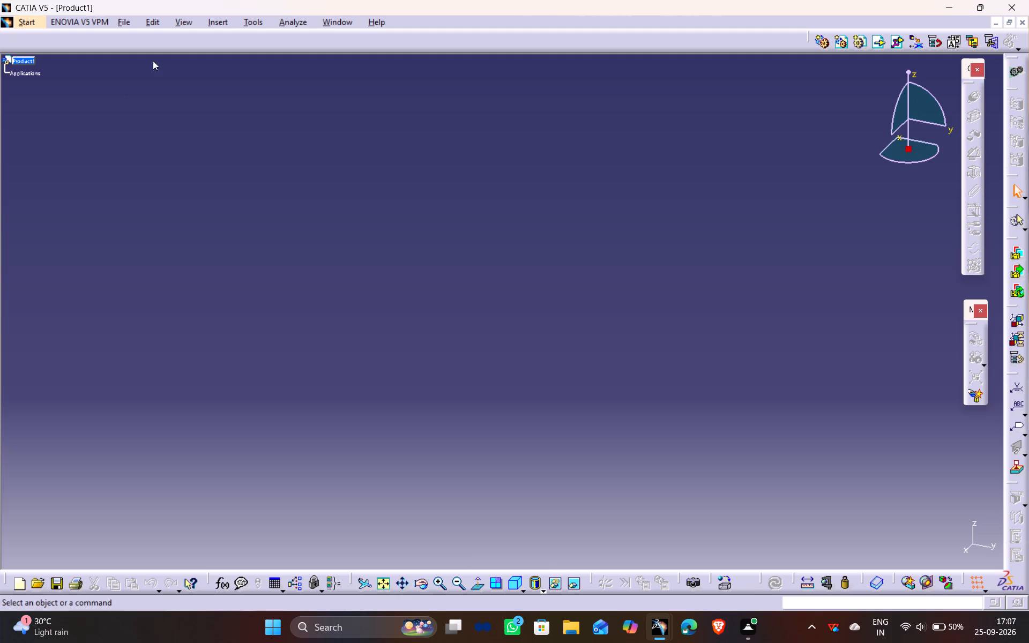
Insert the existing part A16-P1 as a component of Product1.
left_click(212, 18)
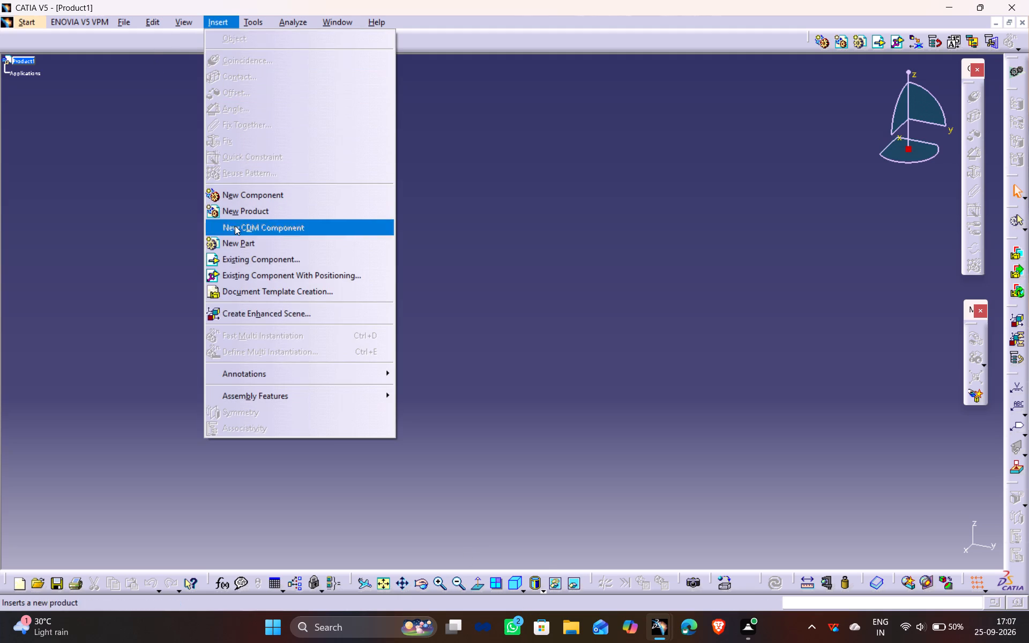
left_click(245, 255)
left_click(25, 56)
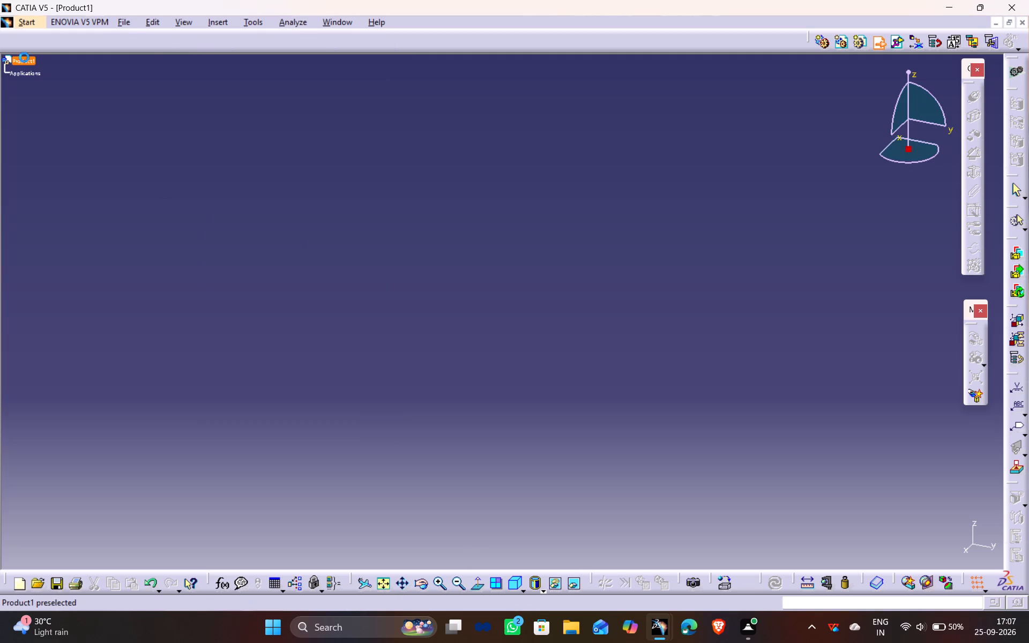
scroll(480, 296, "down", 7)
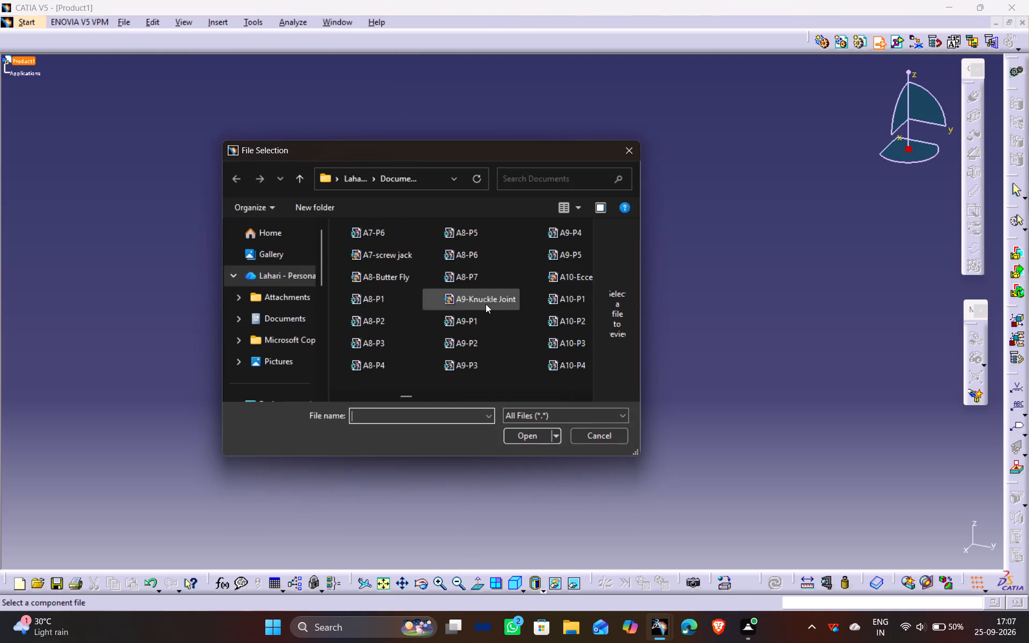
scroll(486, 304, "down", 4)
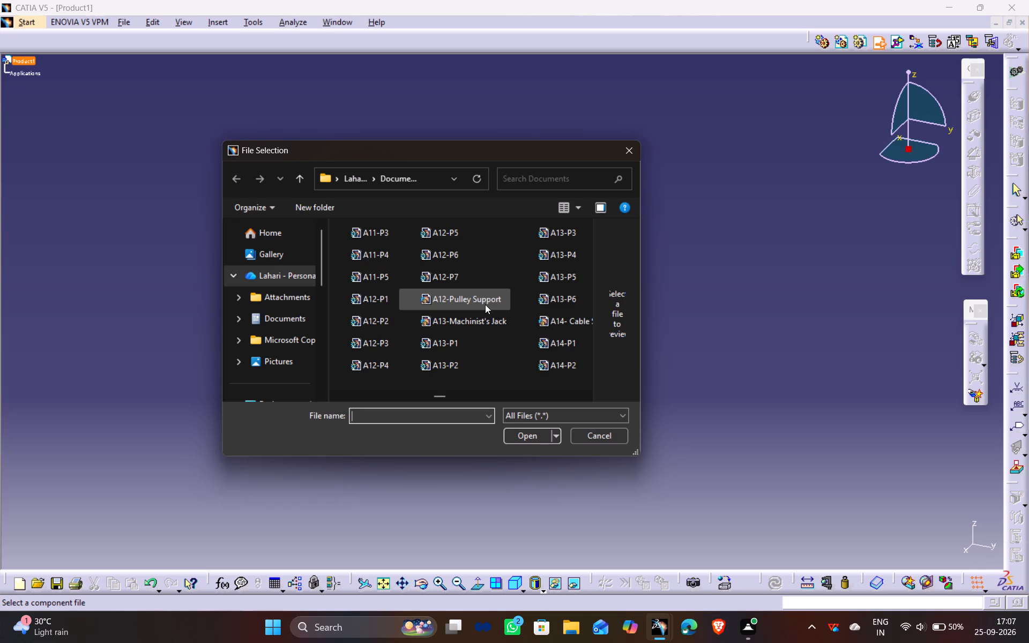
scroll(479, 298, "down", 1)
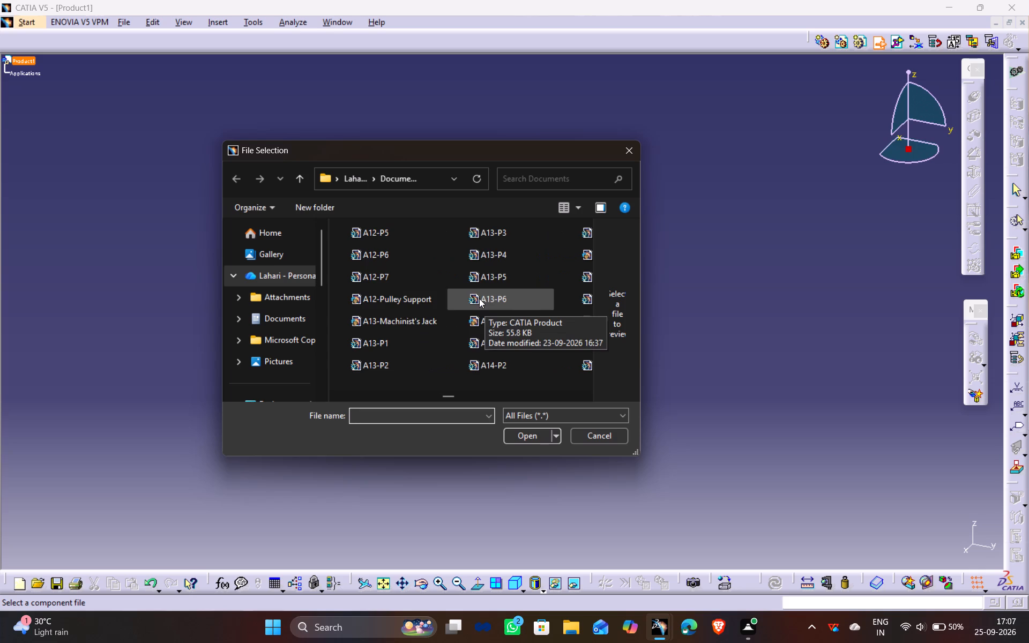
scroll(478, 298, "down", 2)
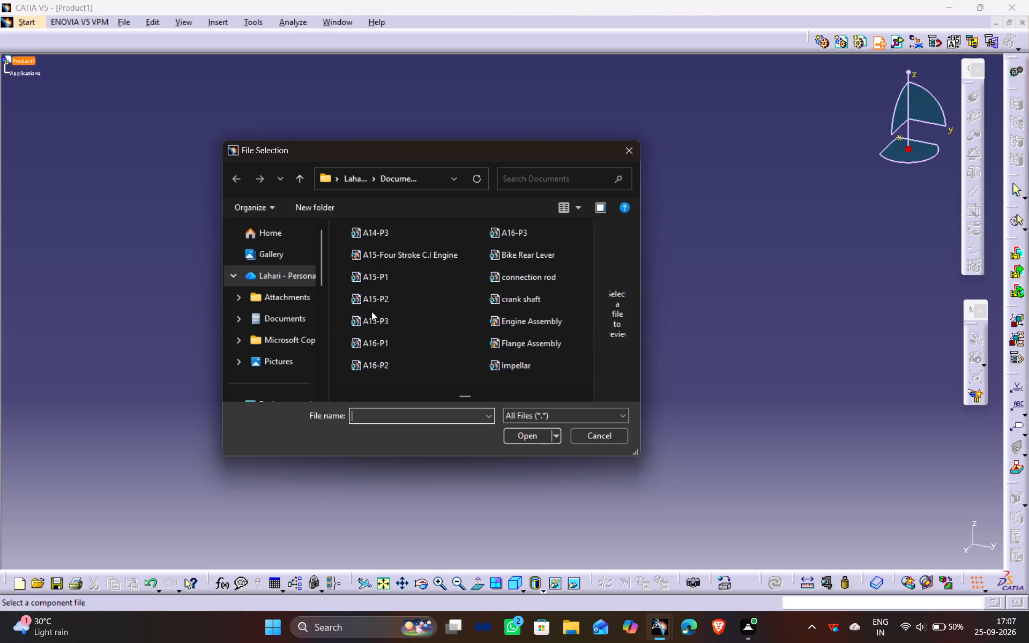
left_click(383, 340)
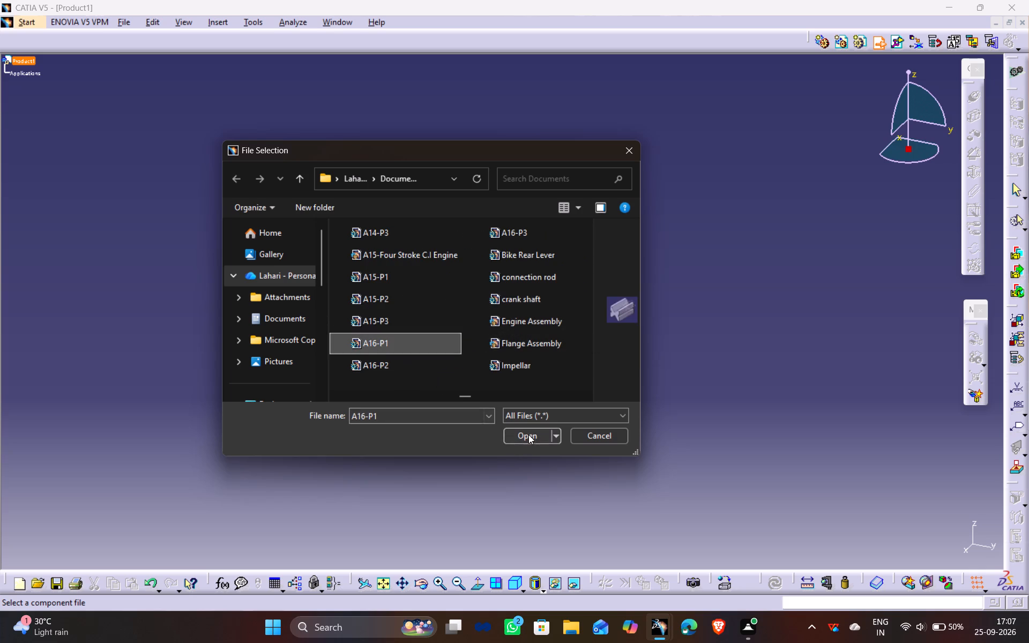
left_click(528, 435)
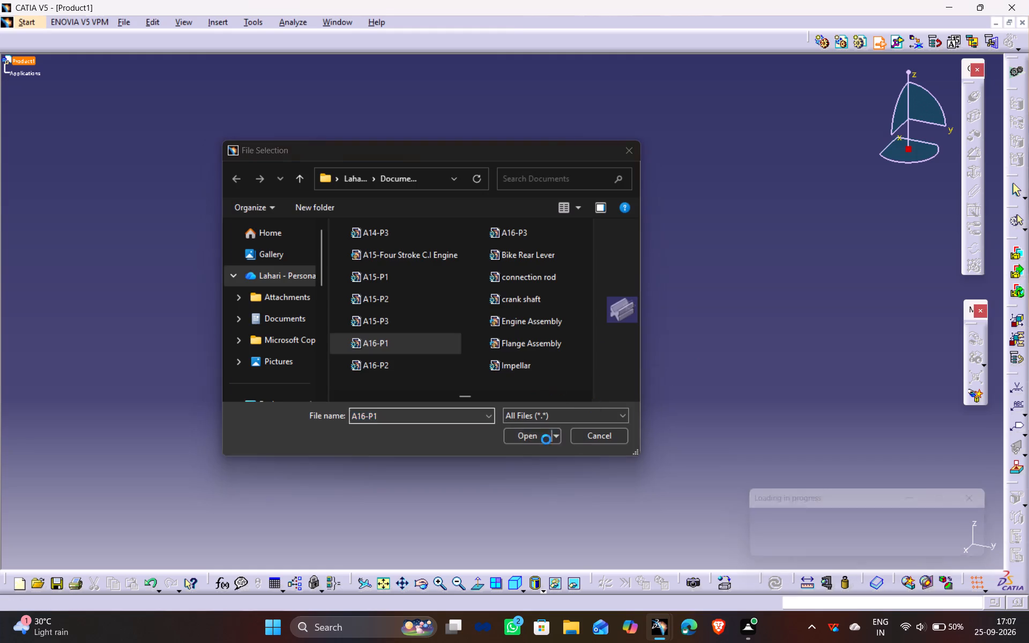
Manipulate the V-block along the Y axis in the negative direction, clearing space beside it for other components.
left_click(972, 339)
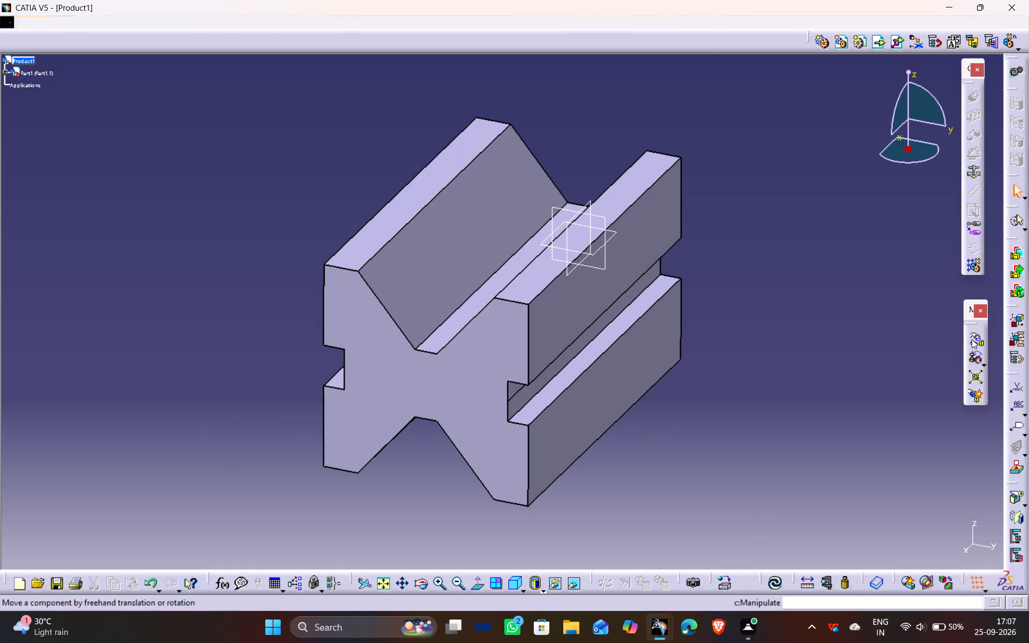
left_click(922, 475)
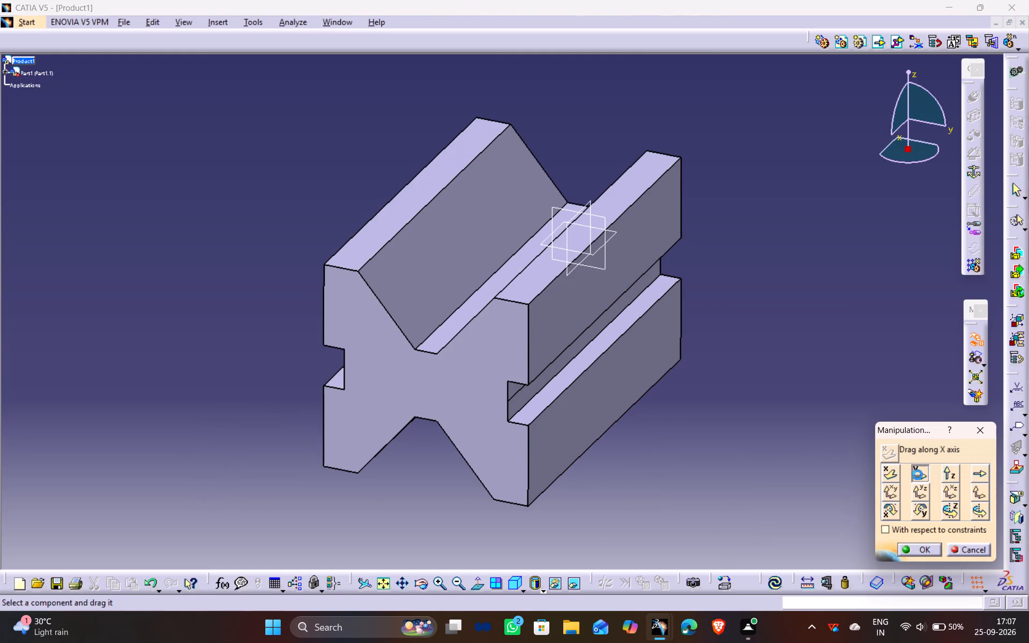
left_click_drag(557, 374, 322, 305)
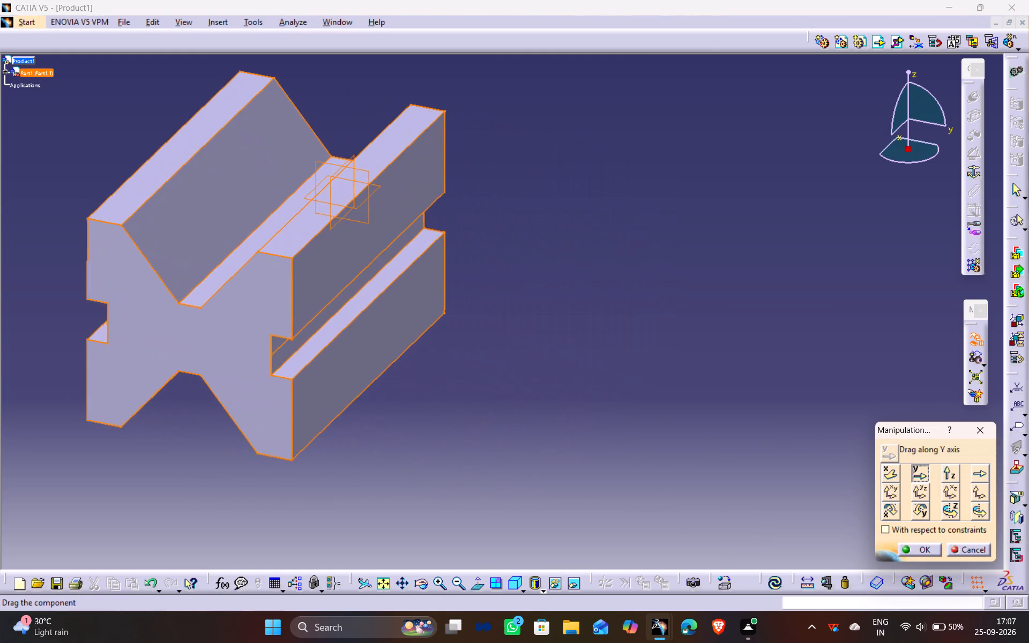
left_click_drag(322, 305, 305, 309)
left_click(922, 549)
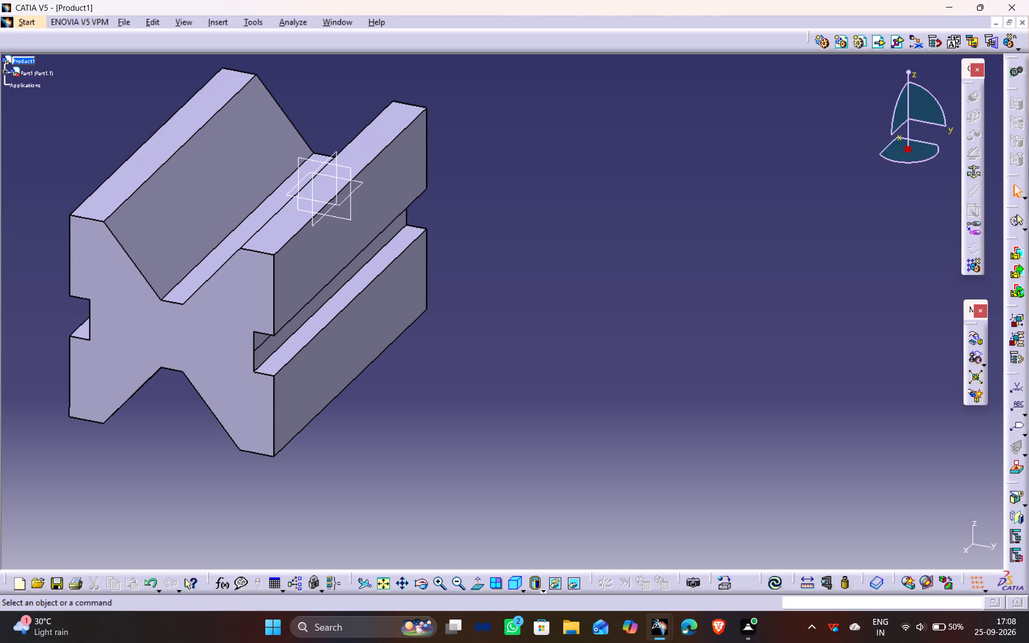
Apply a Fix constraint to the V-block component.
left_click(30, 72)
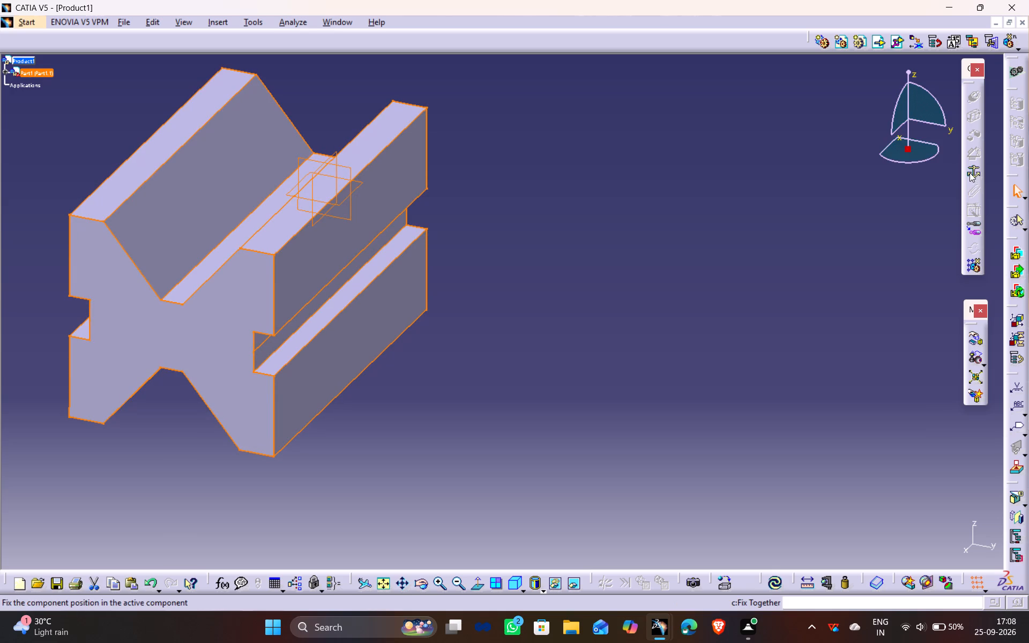
left_click(971, 171)
left_click(612, 186)
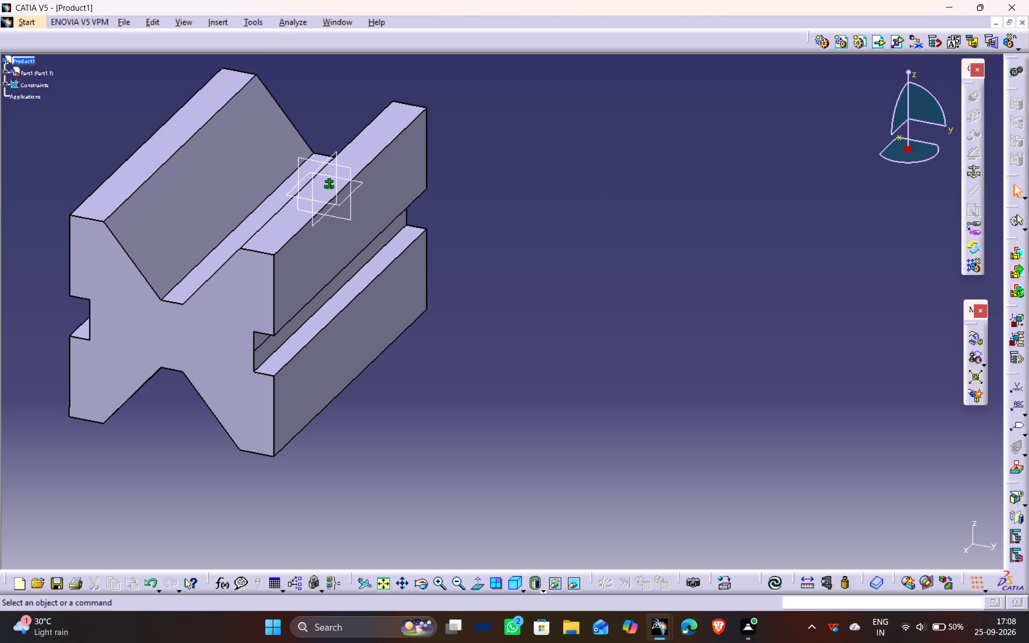
Insert the existing part A16-P2 as a component of Product1.
left_click(218, 21)
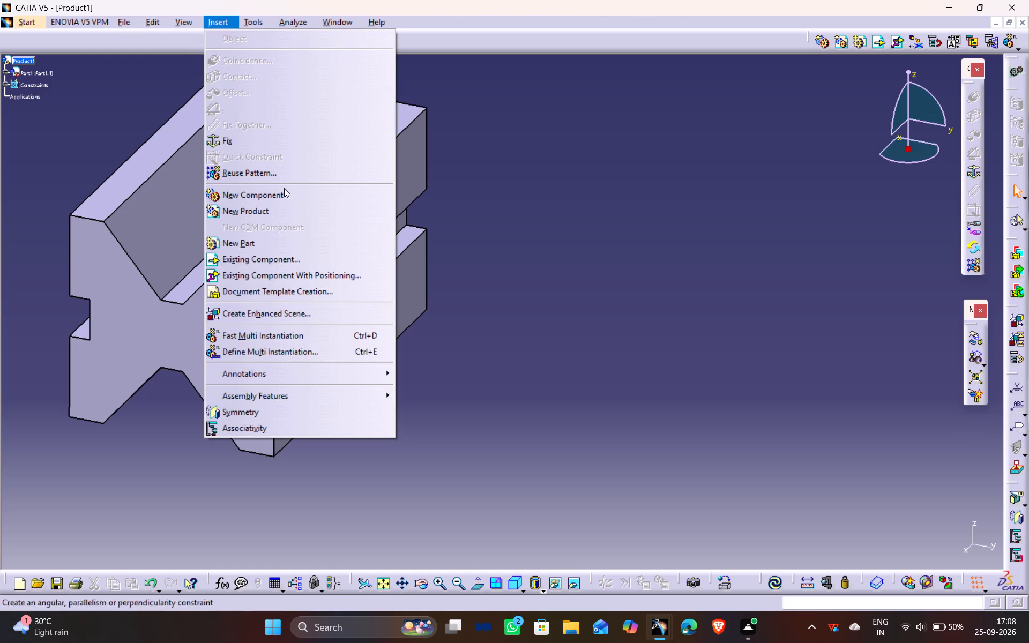
left_click(304, 260)
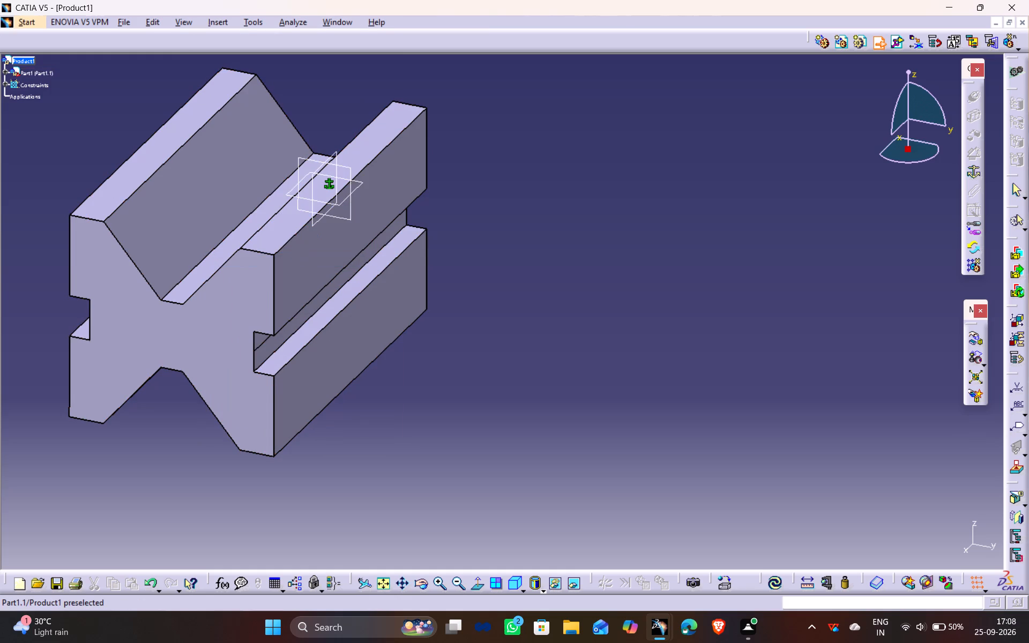
left_click(28, 59)
scroll(509, 305, "down", 6)
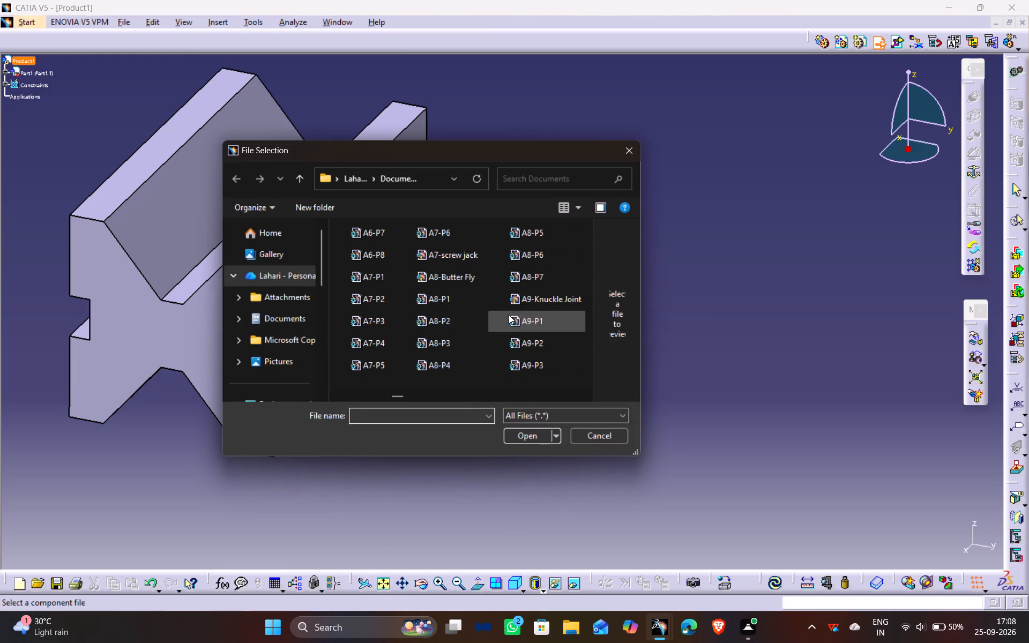
scroll(509, 315, "down", 6)
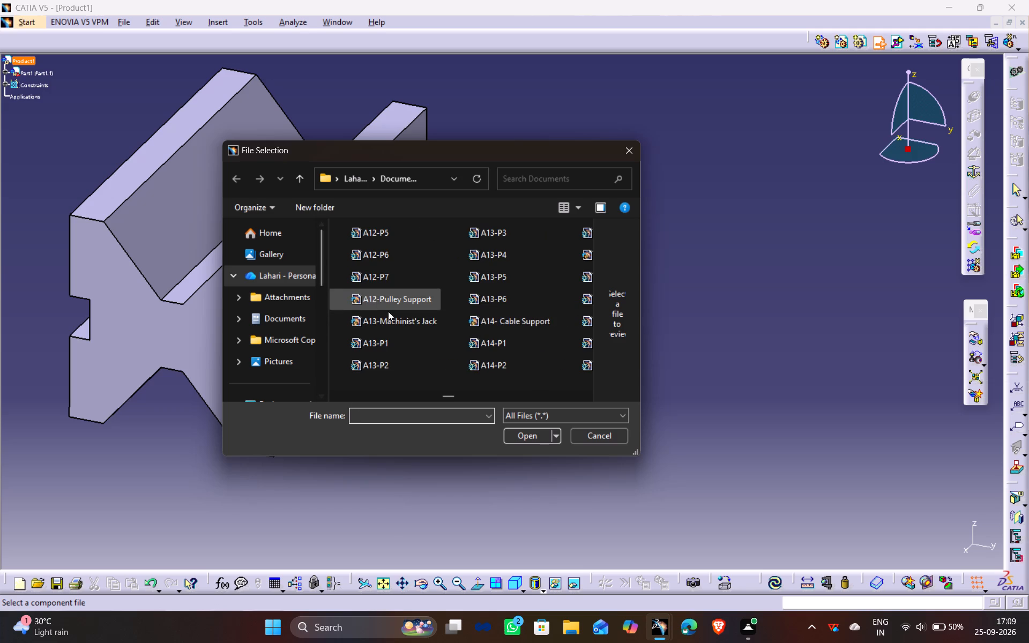
scroll(431, 323, "down", 5)
scroll(397, 312, "up", 2)
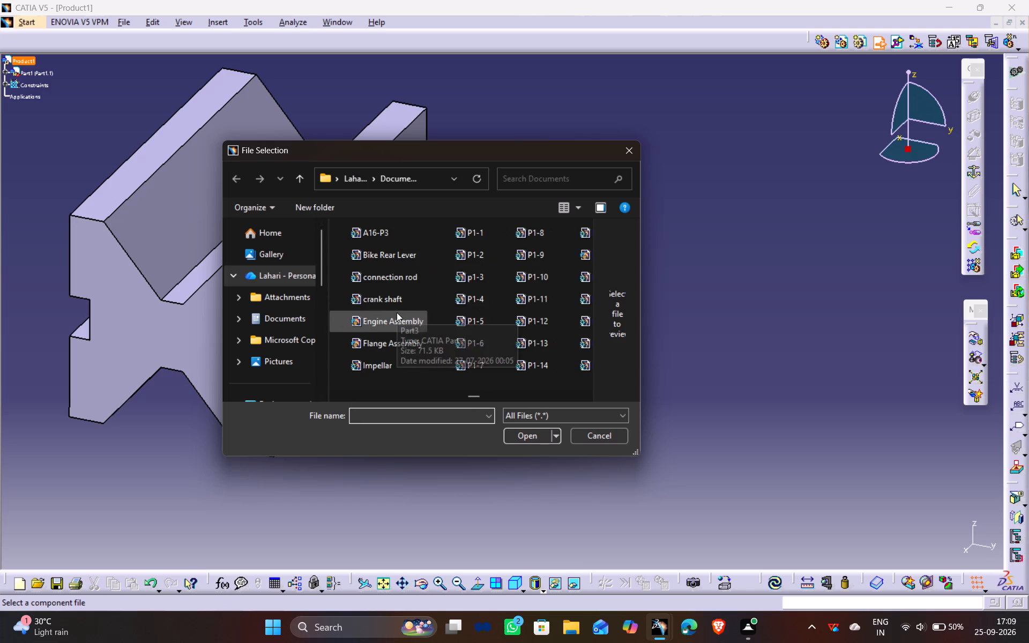
scroll(396, 245, "up", 1)
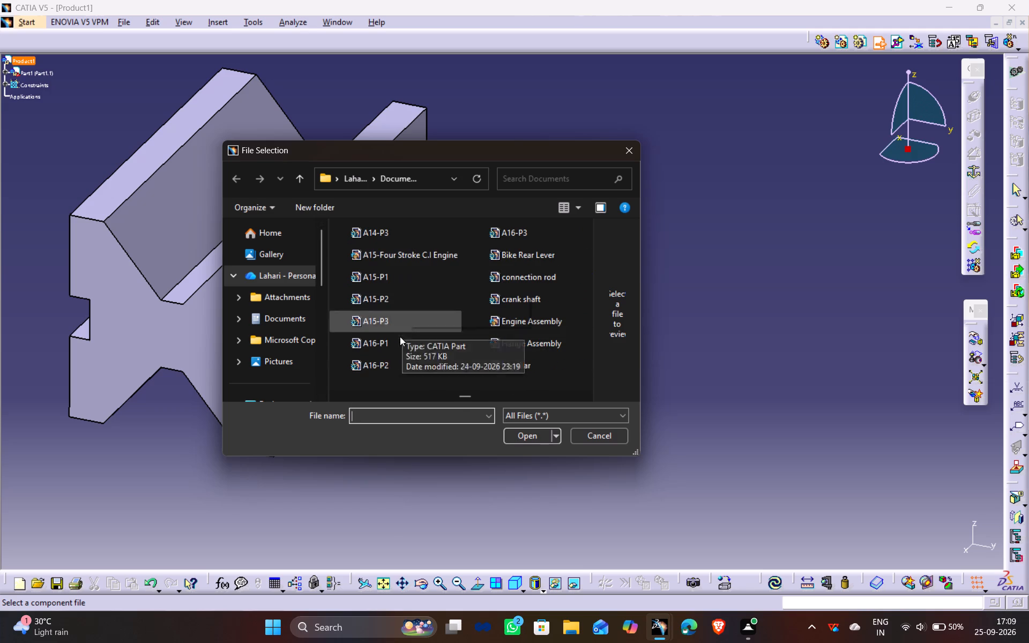
left_click(395, 360)
left_click(541, 433)
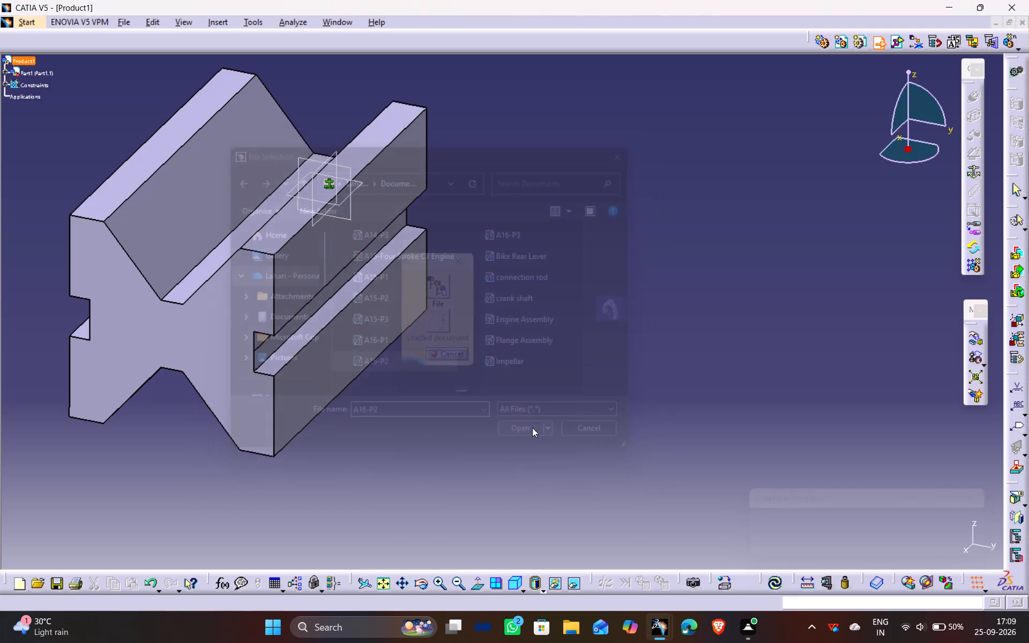
Add a 0 mm Offset constraint between the inner face of the clamp's foot and the V-block side groove's inner face.
middle_click_drag(602, 390, 640, 415)
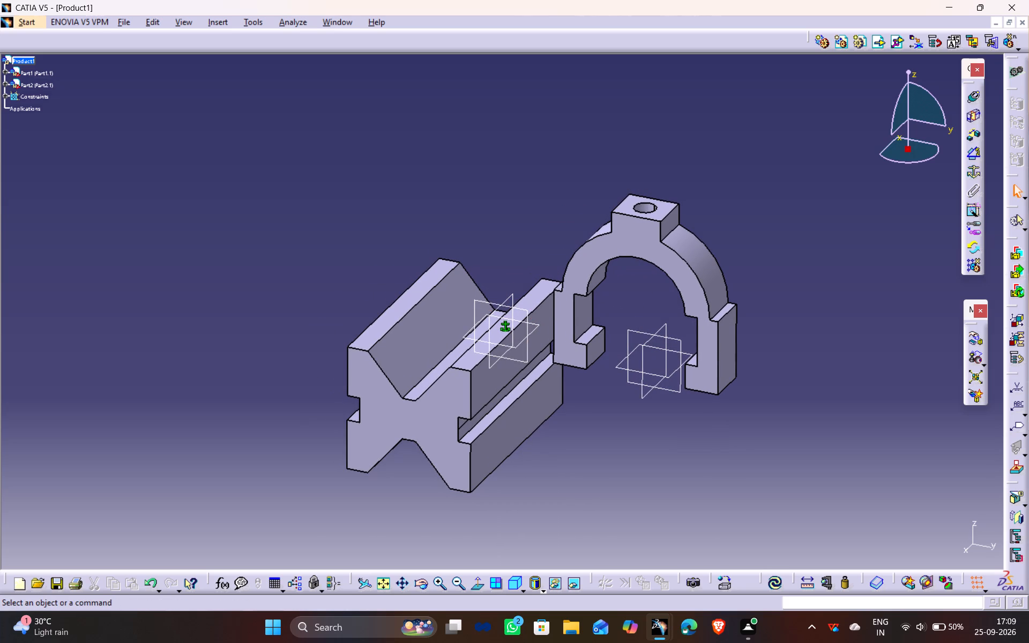
left_click(974, 134)
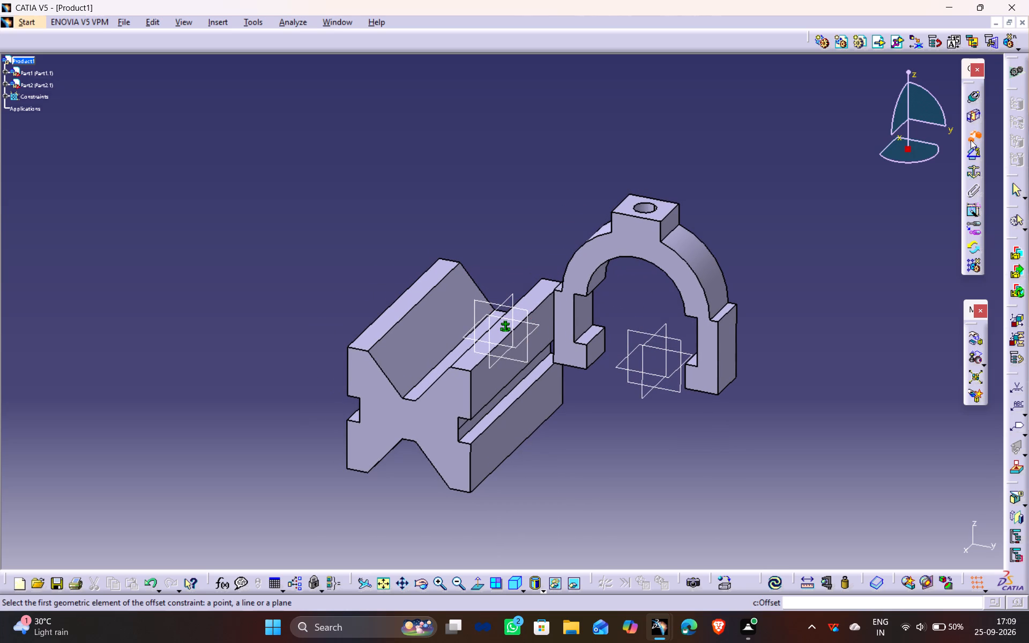
middle_click_drag(263, 428, 450, 426)
left_click_drag(263, 427, 450, 426)
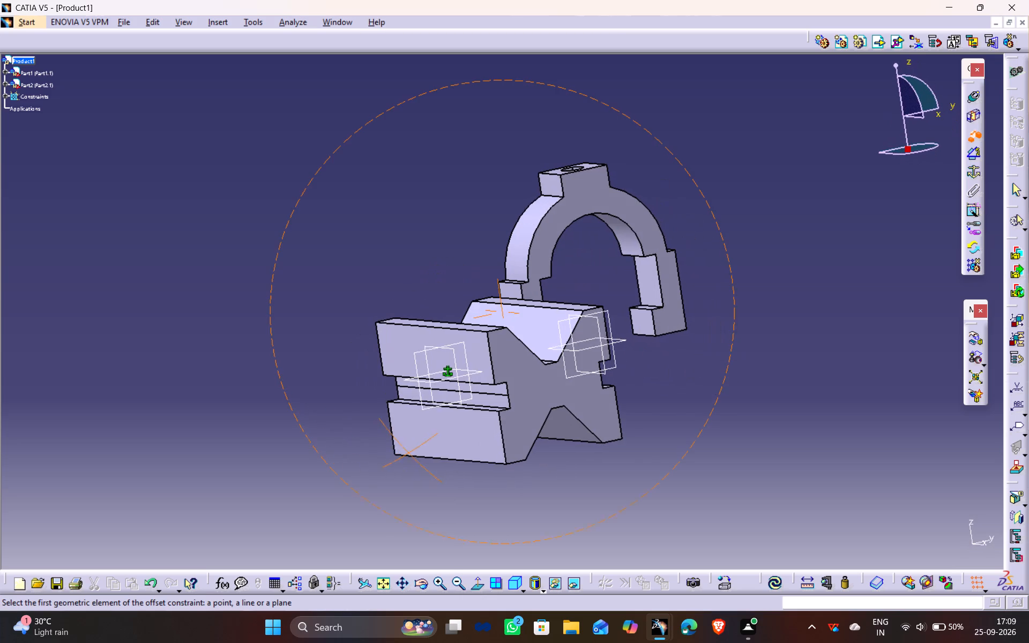
left_click_drag(450, 426, 449, 426)
middle_click_drag(450, 426, 451, 426)
left_click(648, 319)
middle_click_drag(721, 366, 715, 363)
left_click_drag(722, 366, 715, 363)
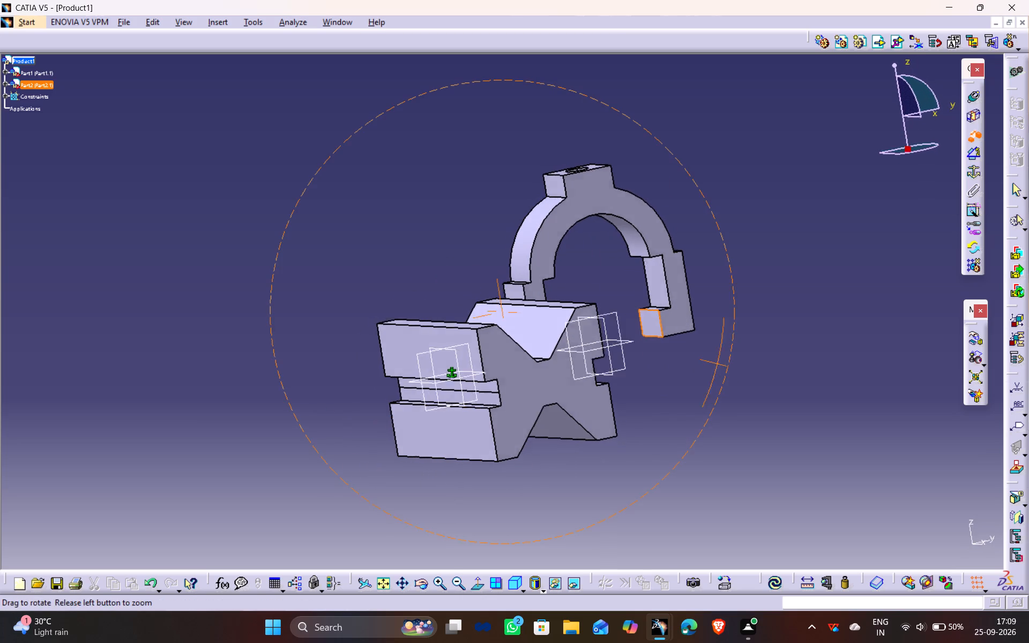
left_click_drag(715, 363, 596, 376)
middle_click_drag(715, 363, 596, 376)
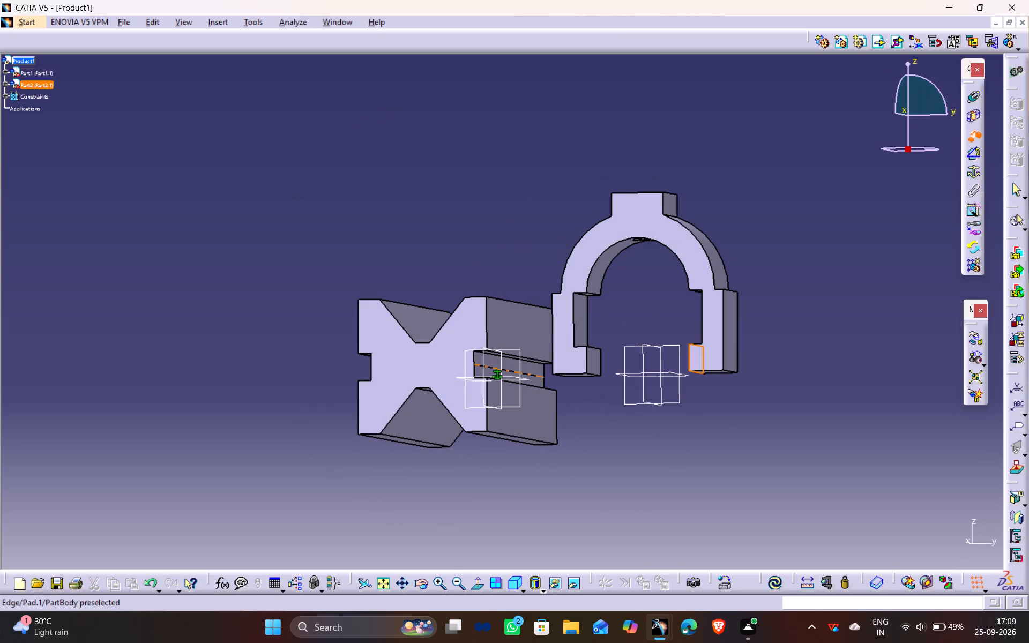
middle_click_drag(332, 393, 314, 429)
left_click_drag(332, 392, 314, 428)
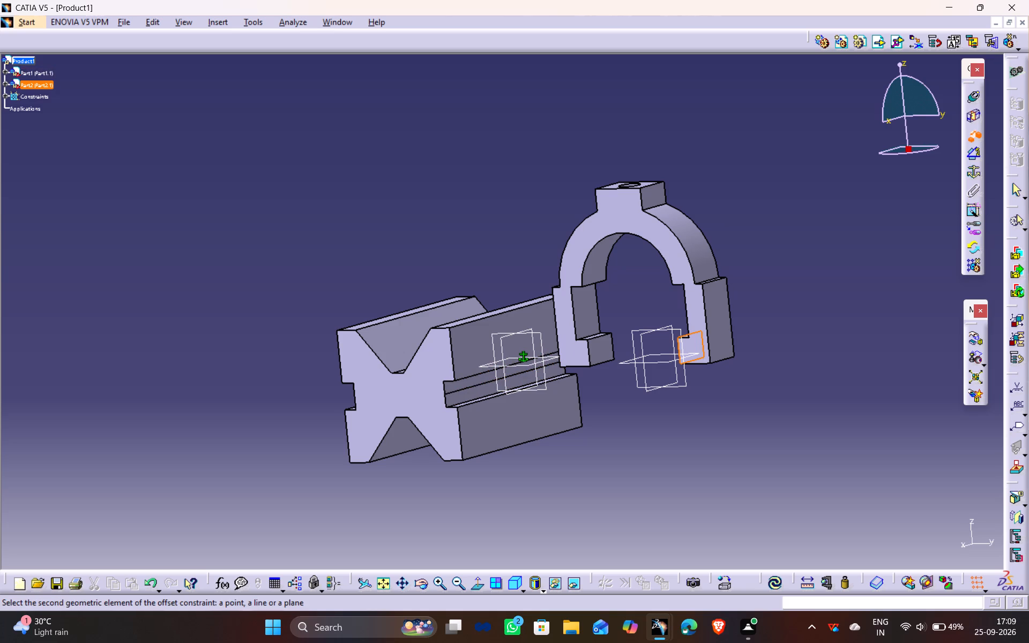
middle_click_drag(268, 393, 344, 405)
left_click_drag(268, 393, 450, 384)
left_click_drag(416, 392, 358, 405)
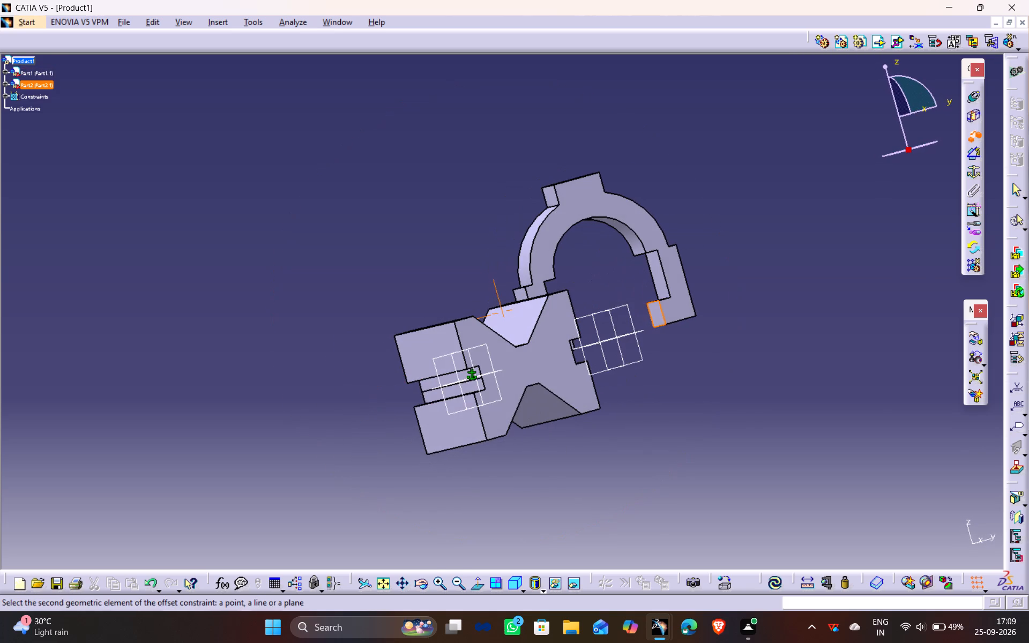
middle_click_drag(344, 405, 325, 405)
scroll(324, 405, "down", 1)
middle_click_drag(683, 340, 564, 342)
left_click_drag(683, 340, 564, 342)
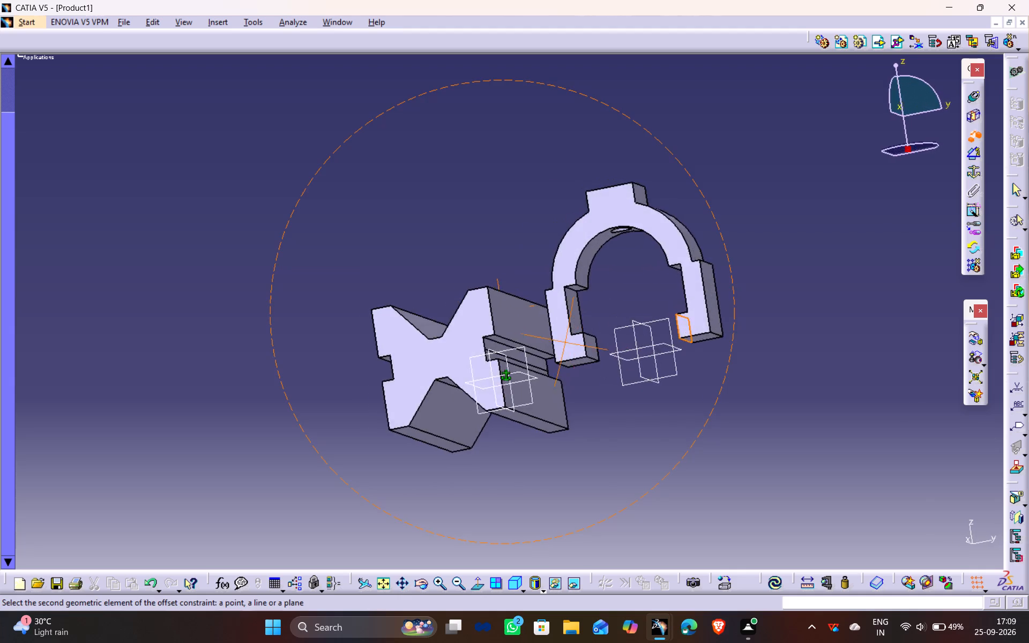
left_click_drag(564, 342, 517, 363)
middle_click_drag(564, 342, 516, 364)
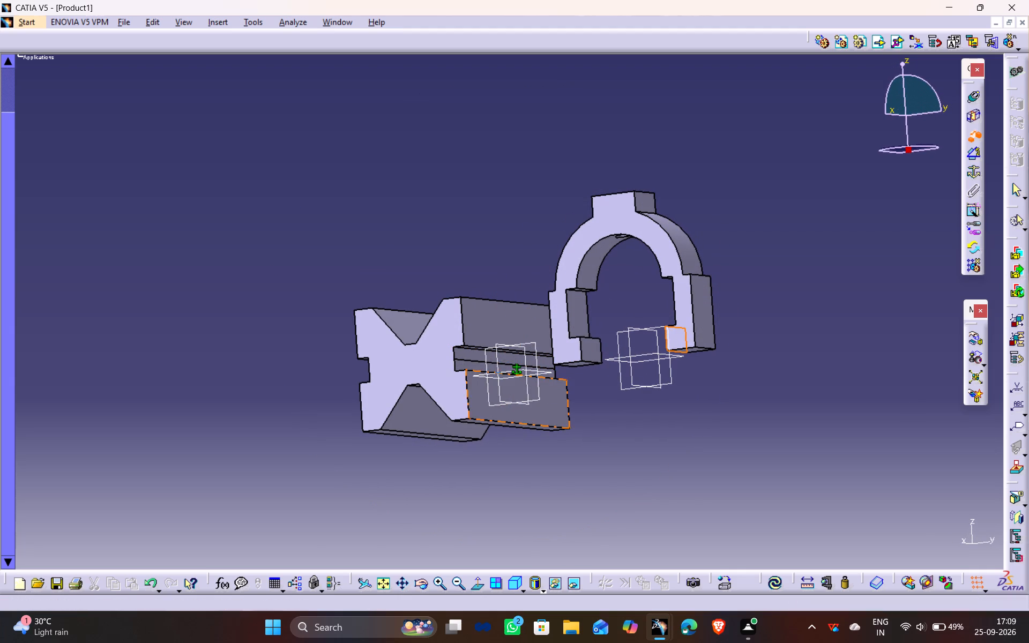
middle_click_drag(475, 497, 474, 422, "ctrl")
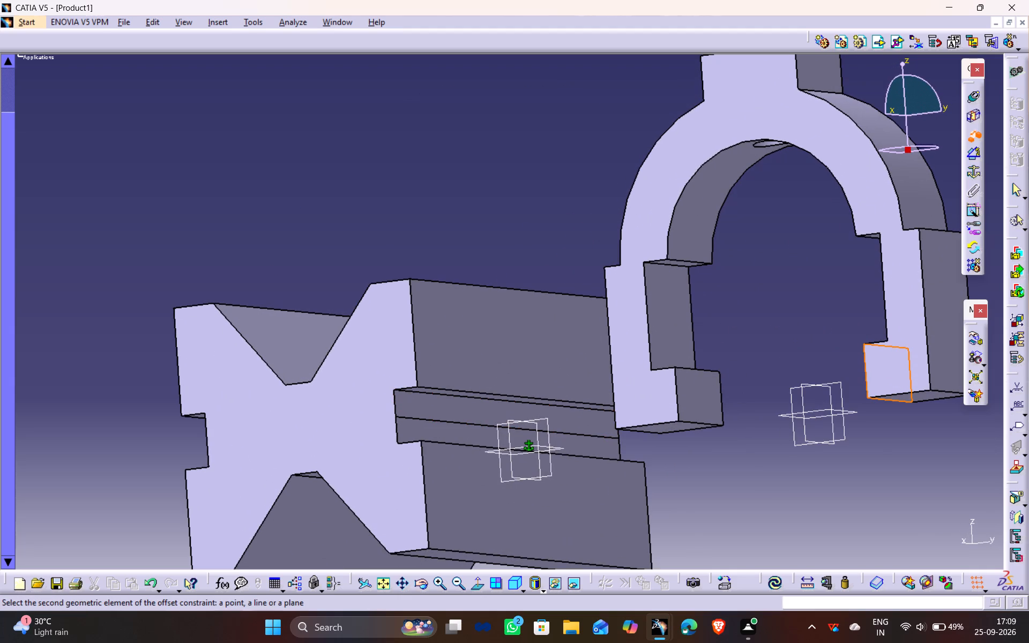
left_click(880, 467)
left_click(571, 425)
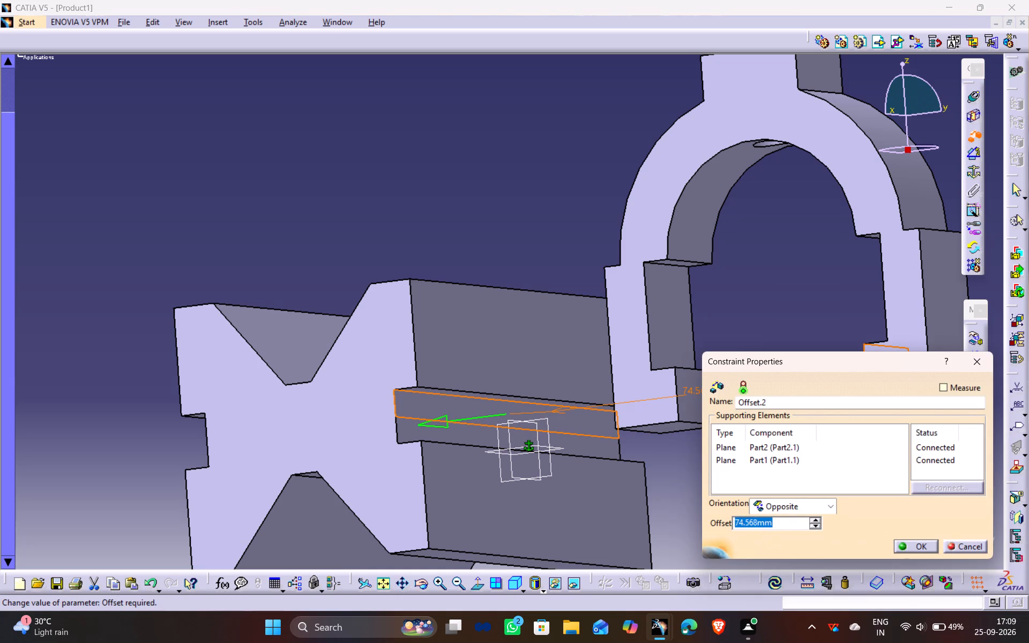
left_click_drag(777, 524, 688, 524)
key("0")
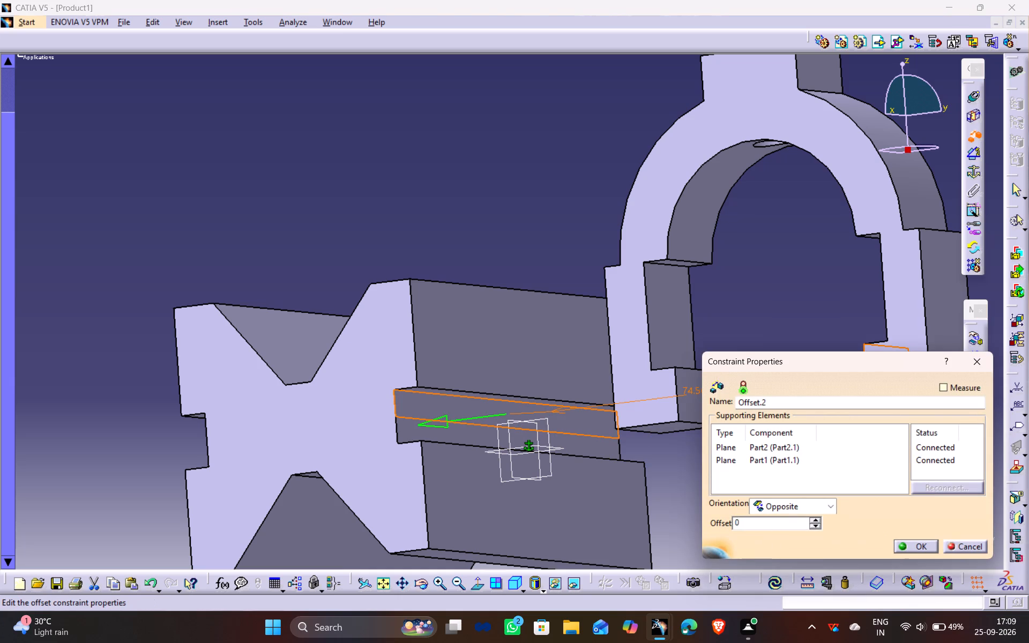
key("Return")
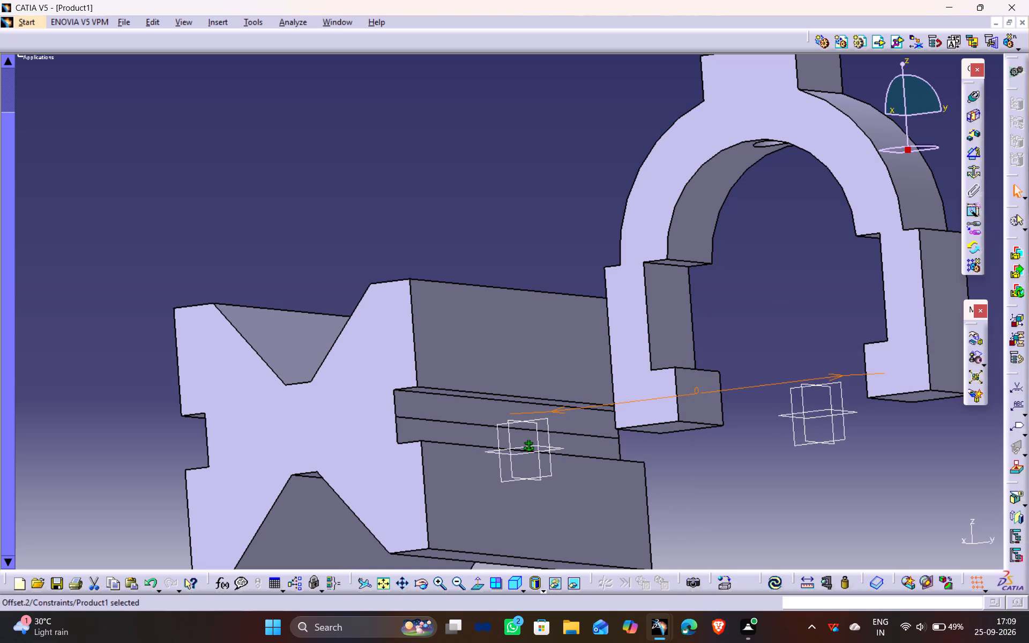
Add a 0 mm Offset constraint between the clamp foot's top face and the V-block side groove's upper face, and update the assembly.
middle_click_drag(437, 214, 580, 304)
left_click_drag(437, 214, 582, 303)
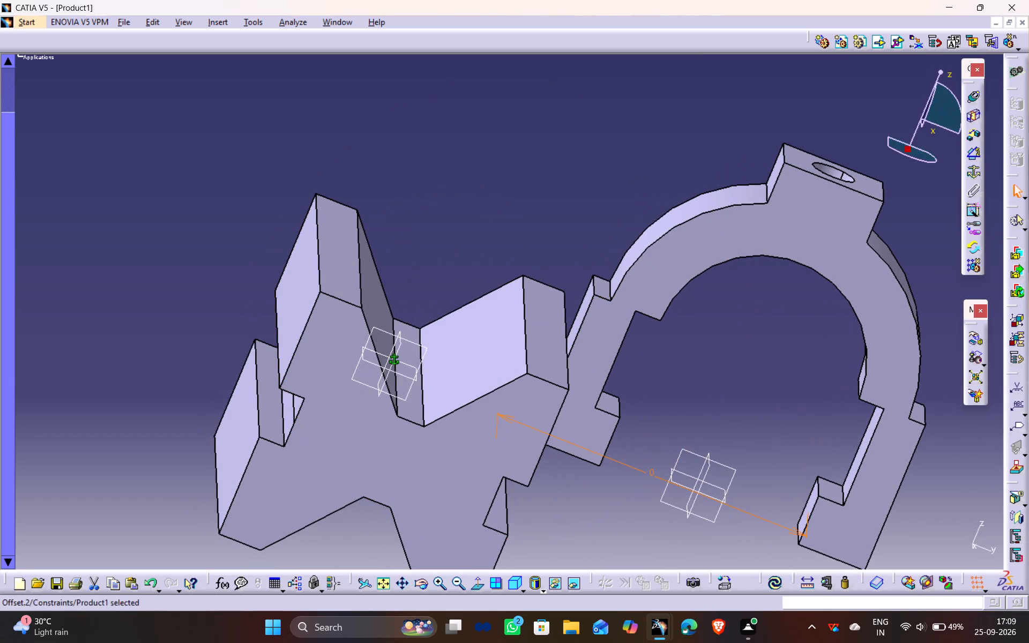
left_click(975, 333)
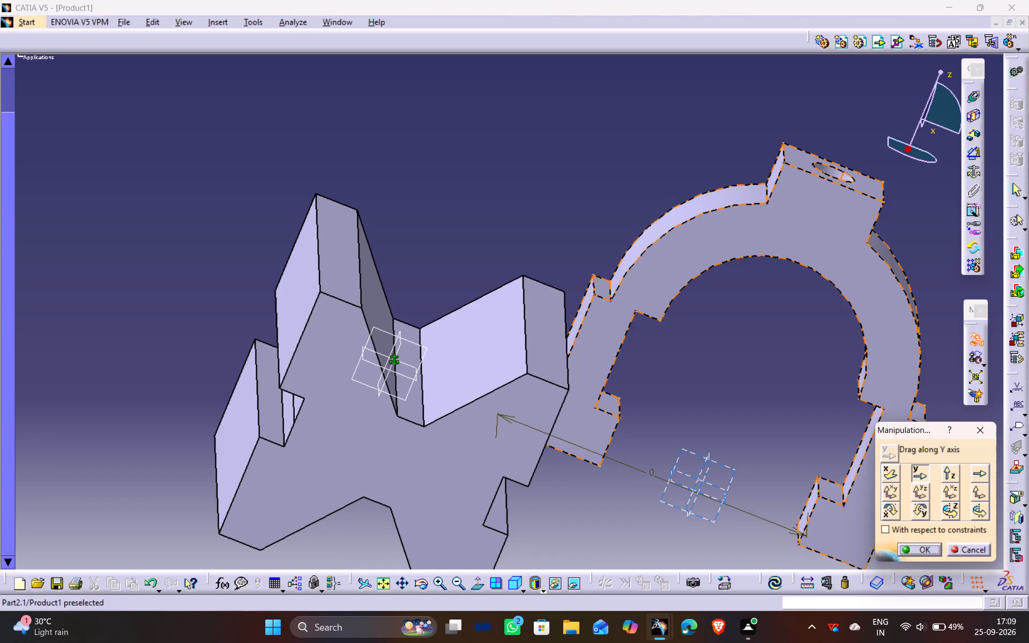
left_click(980, 429)
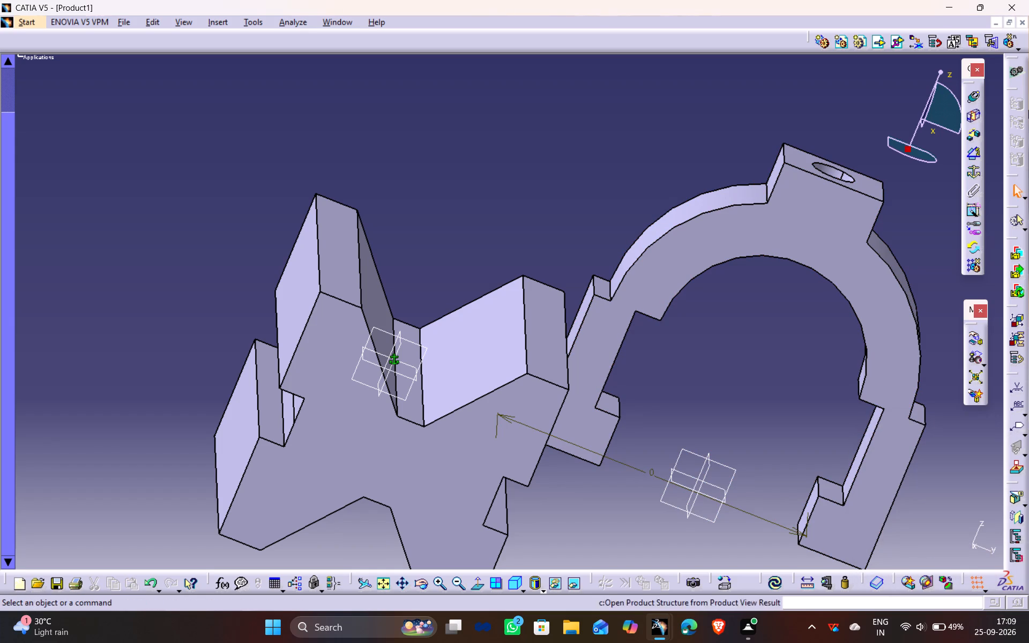
left_click(973, 139)
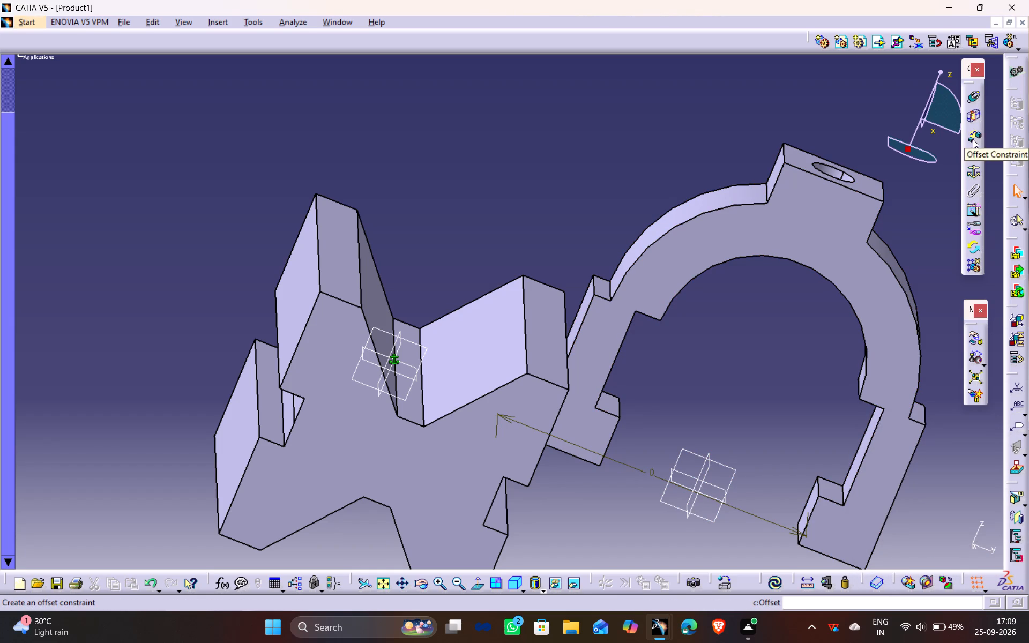
left_click(829, 493)
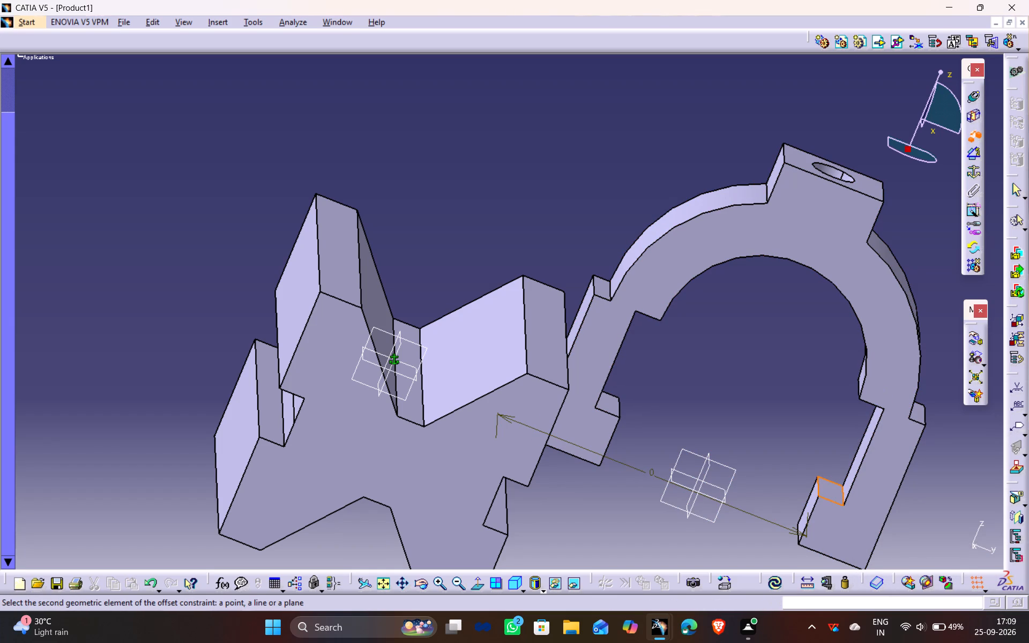
middle_click_drag(565, 524, 562, 408)
left_click_drag(565, 524, 560, 416)
scroll(563, 406, "down", 1)
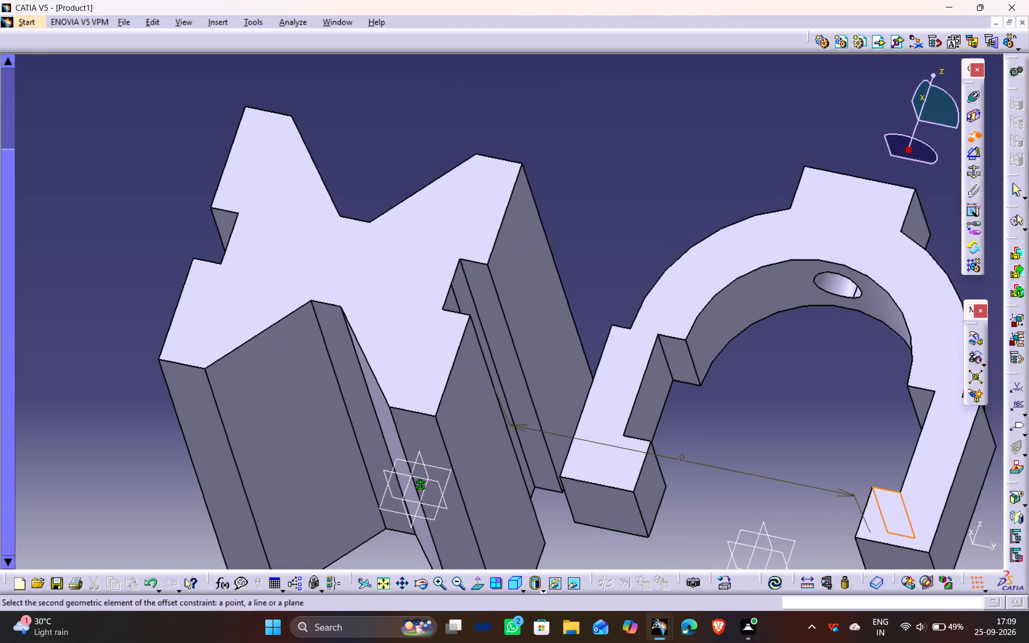
left_click(491, 327)
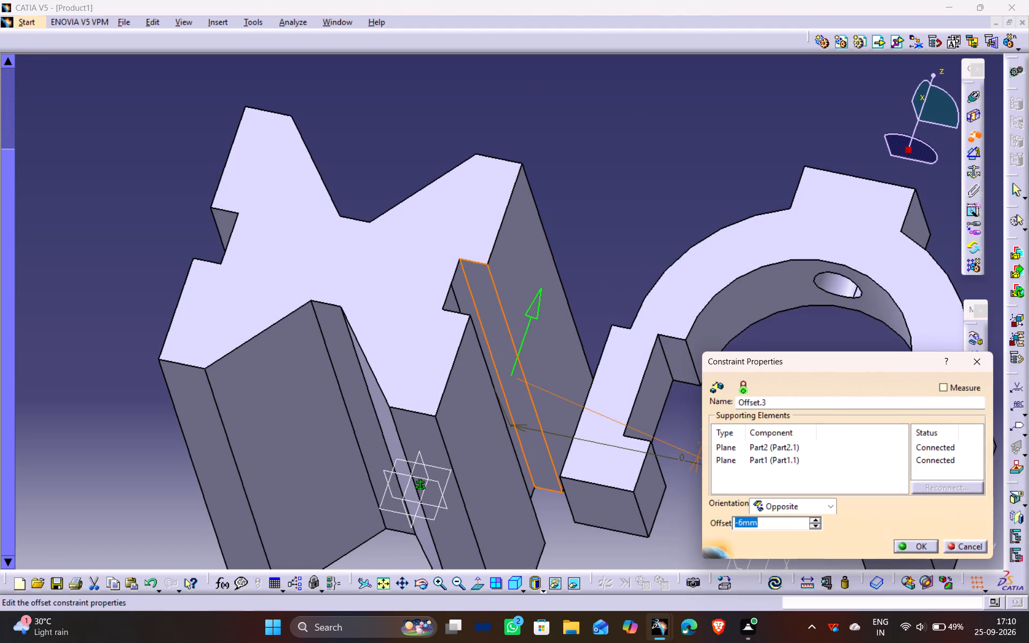
key("0")
key("Return")
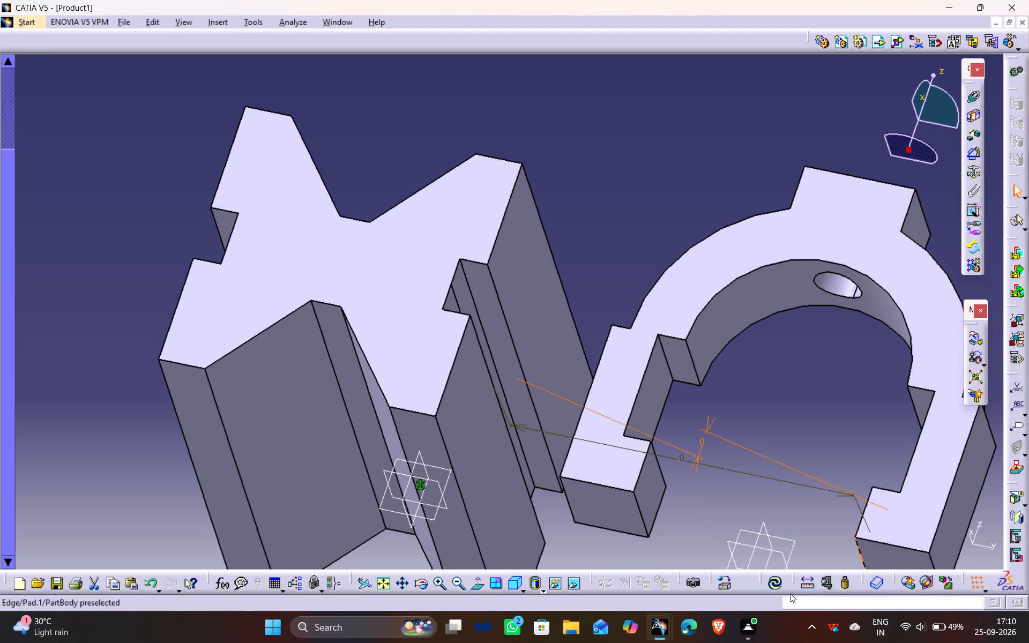
left_click(777, 582)
Add a 50 mm Offset constraint with Opposite orientation between the V-block's end face and the clamp's flat side face, and update the assembly.
middle_click_drag(509, 159, 200, 274)
left_click_drag(509, 159, 200, 274)
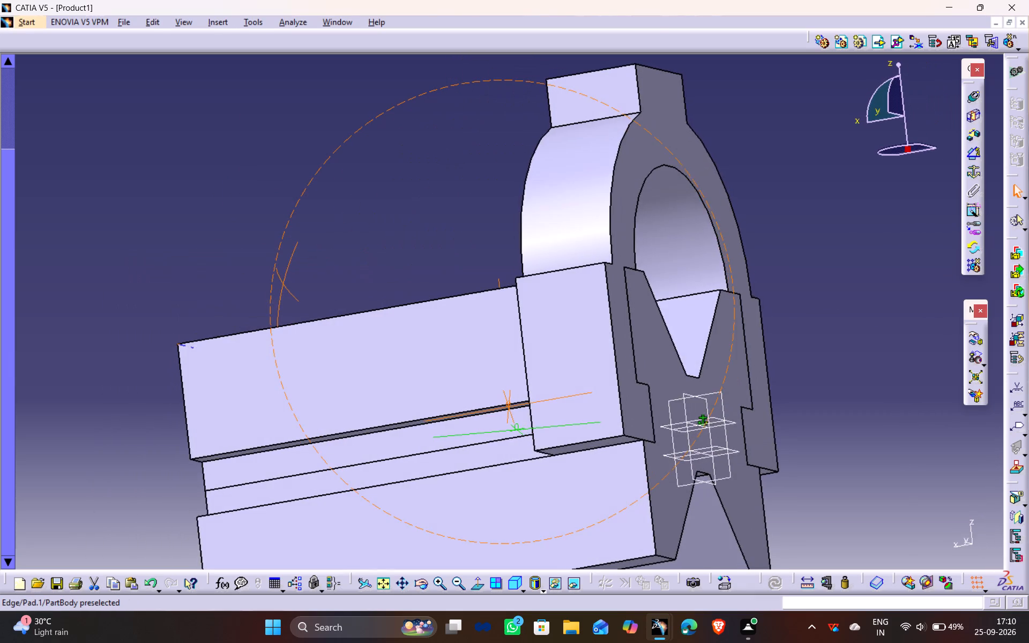
left_click_drag(200, 274, 220, 273)
middle_click_drag(200, 274, 220, 273)
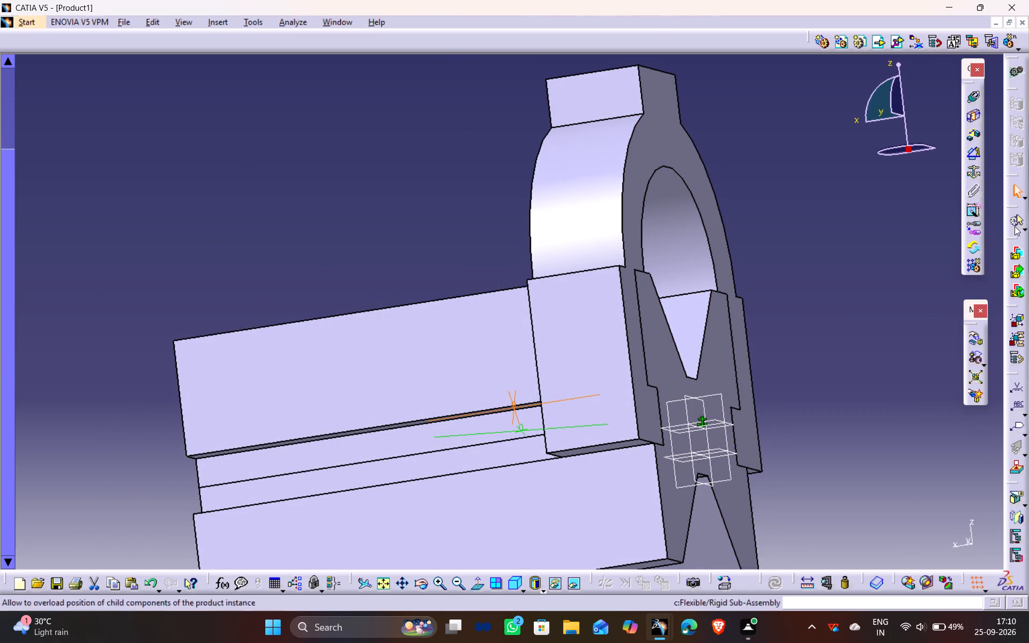
left_click(977, 130)
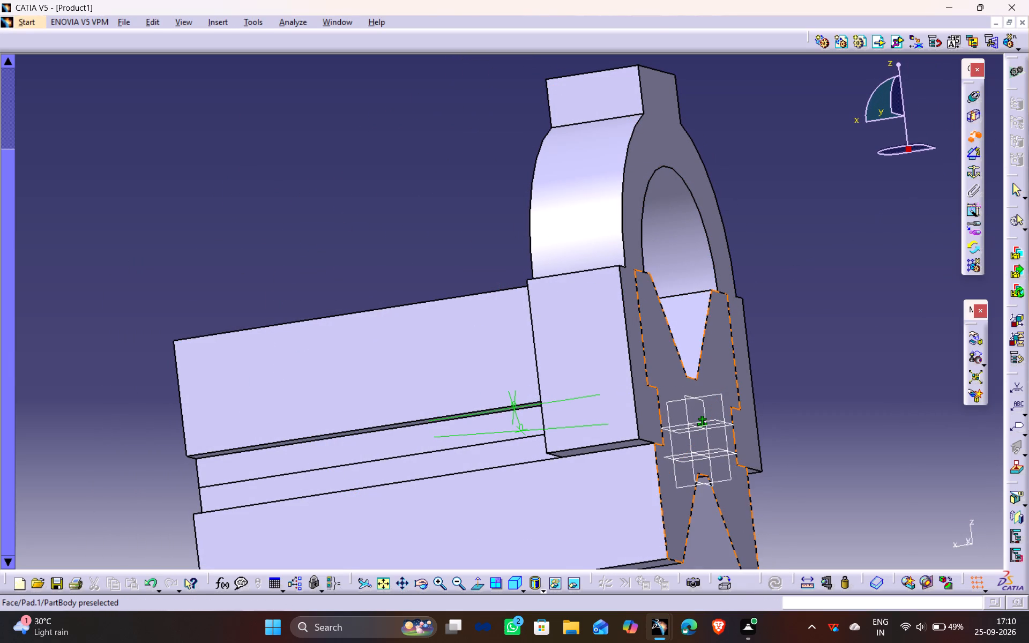
left_click(666, 355)
left_click(638, 370)
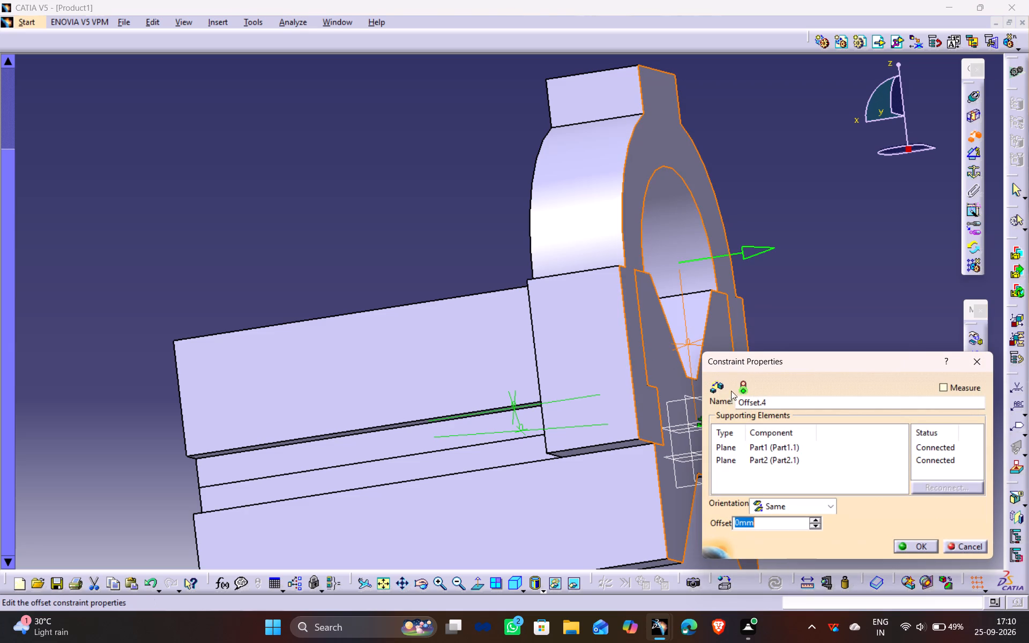
left_click(763, 248)
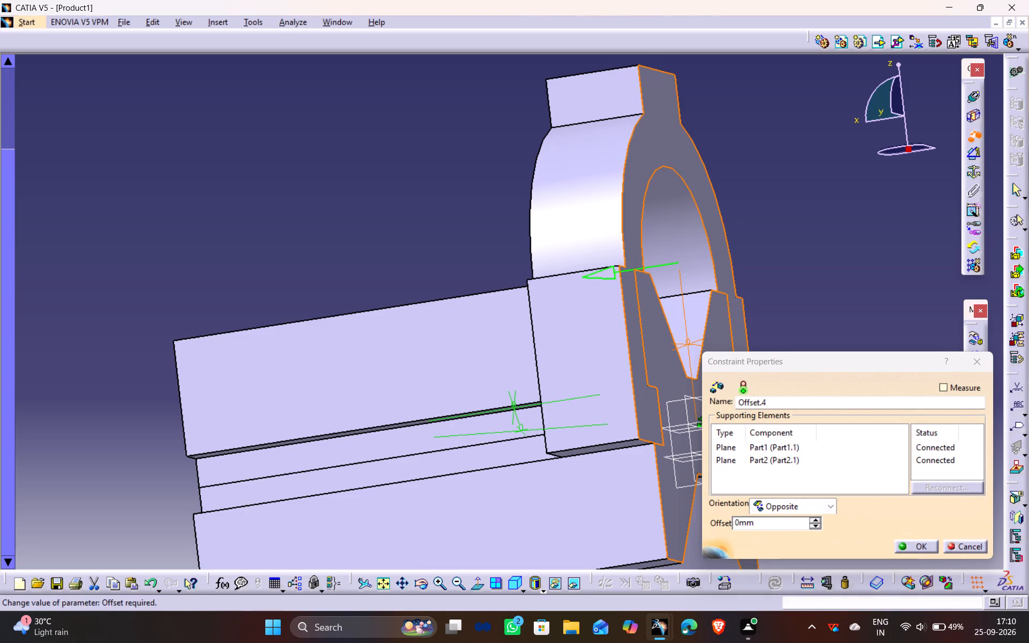
left_click_drag(767, 524, 676, 534)
key("1")
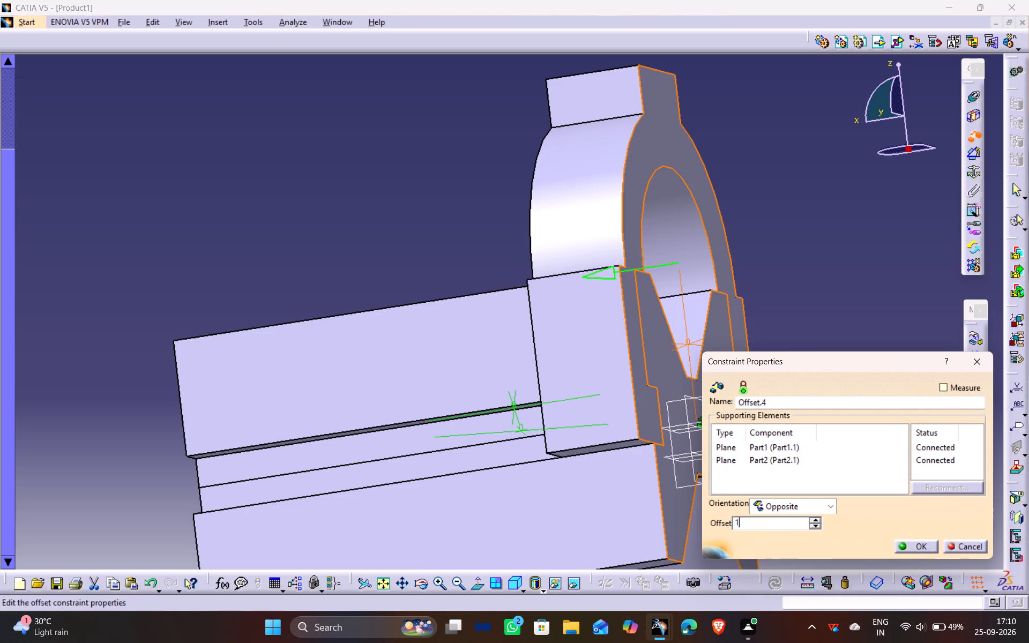
key("BackSpace")
type("50")
key("Return")
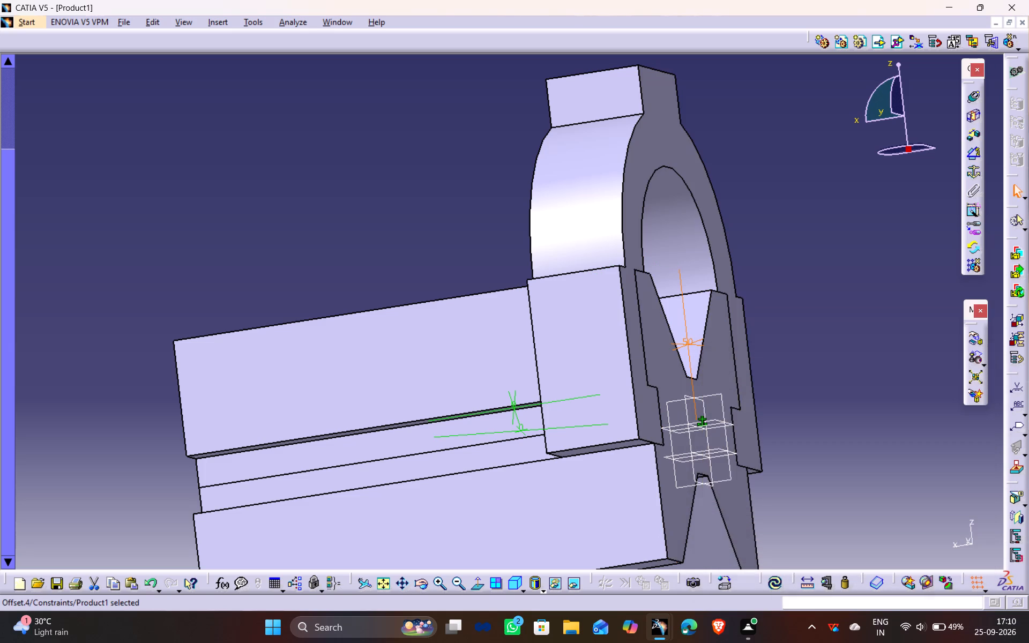
left_click(773, 584)
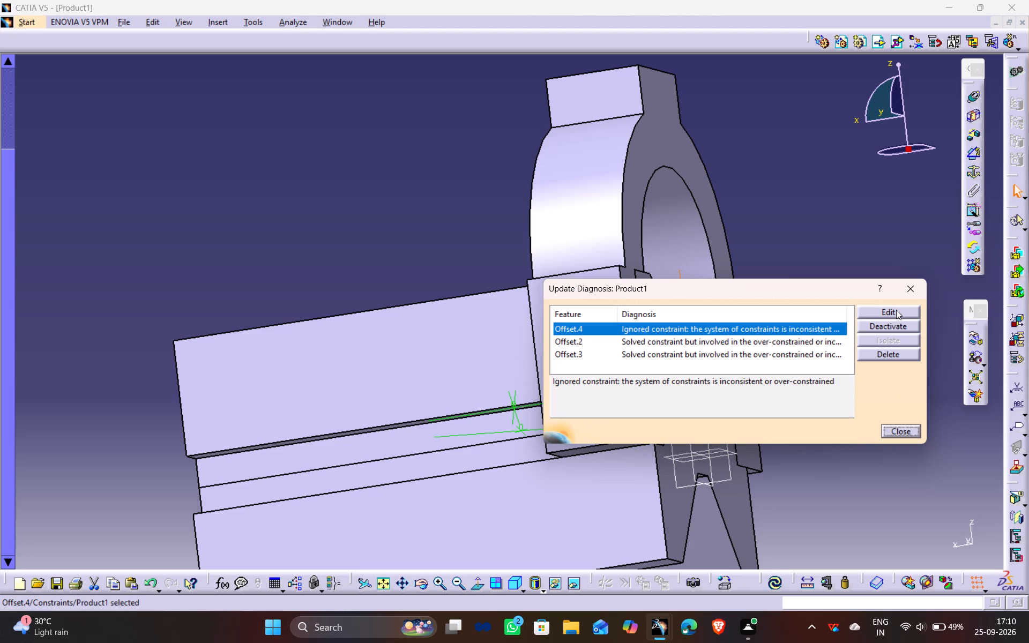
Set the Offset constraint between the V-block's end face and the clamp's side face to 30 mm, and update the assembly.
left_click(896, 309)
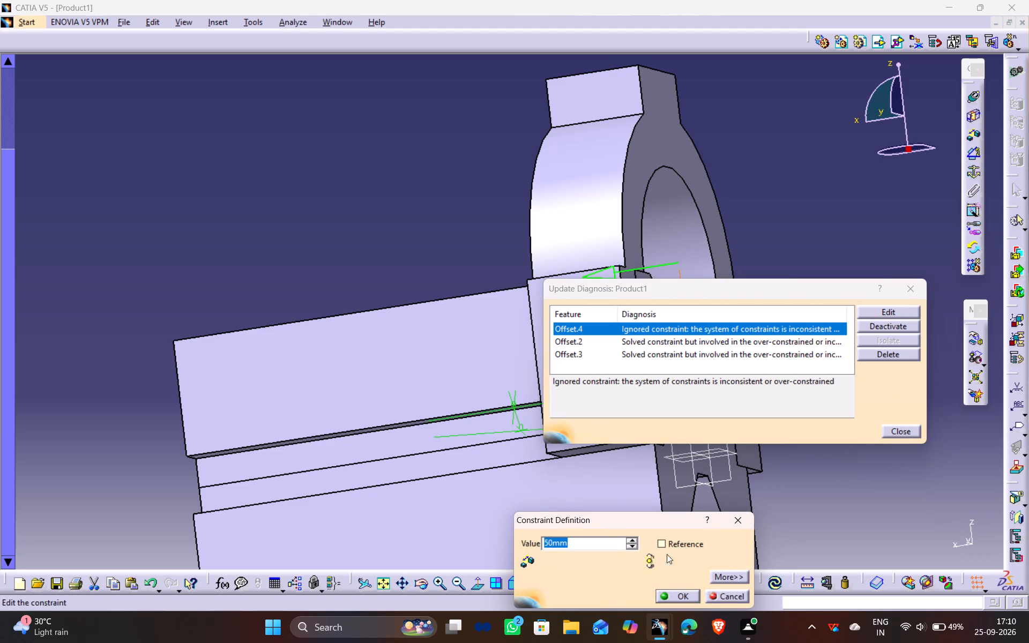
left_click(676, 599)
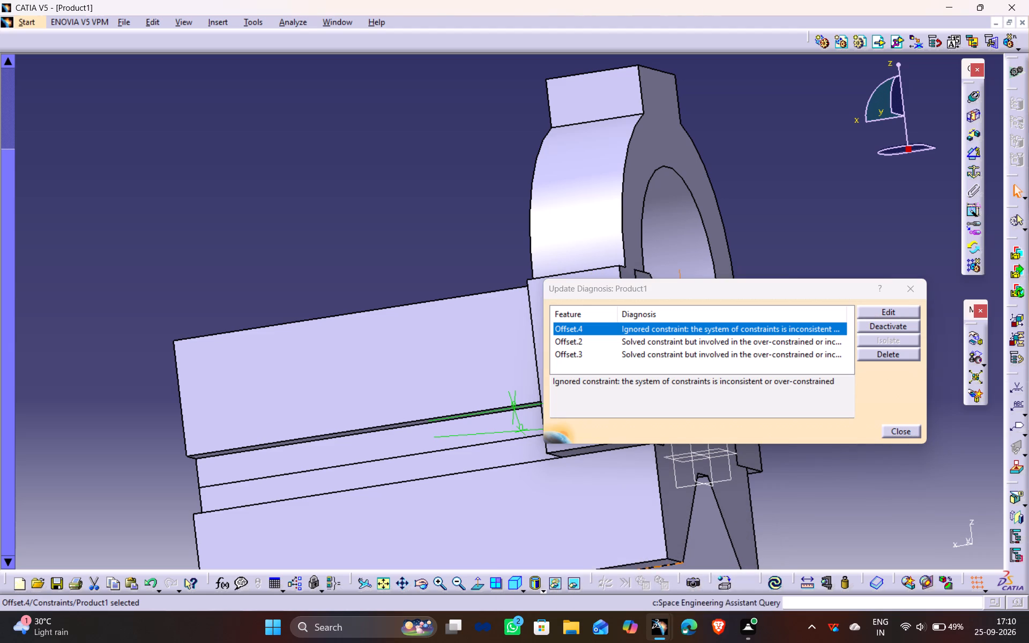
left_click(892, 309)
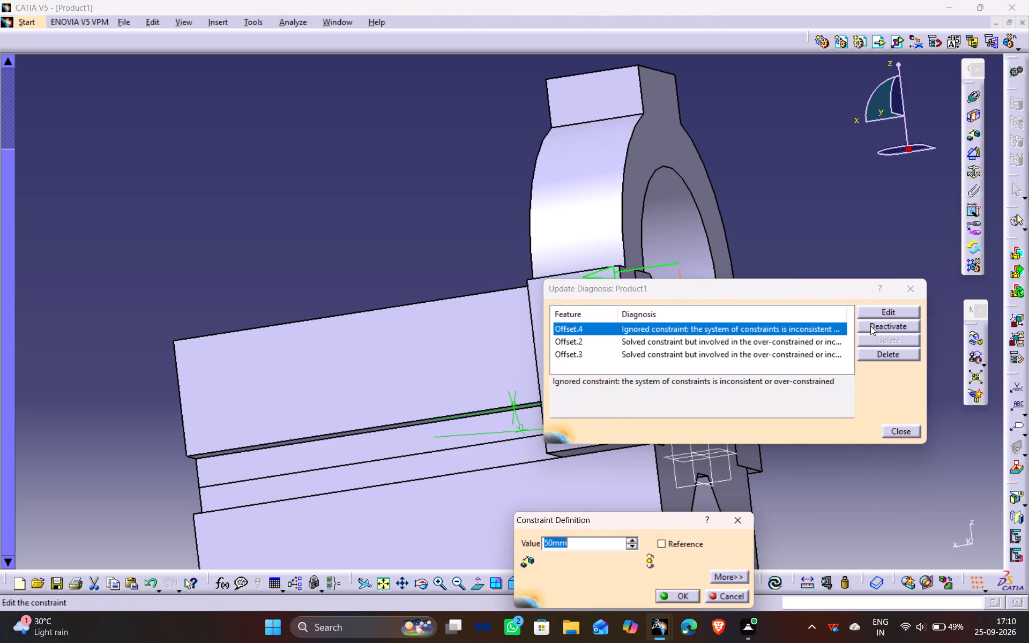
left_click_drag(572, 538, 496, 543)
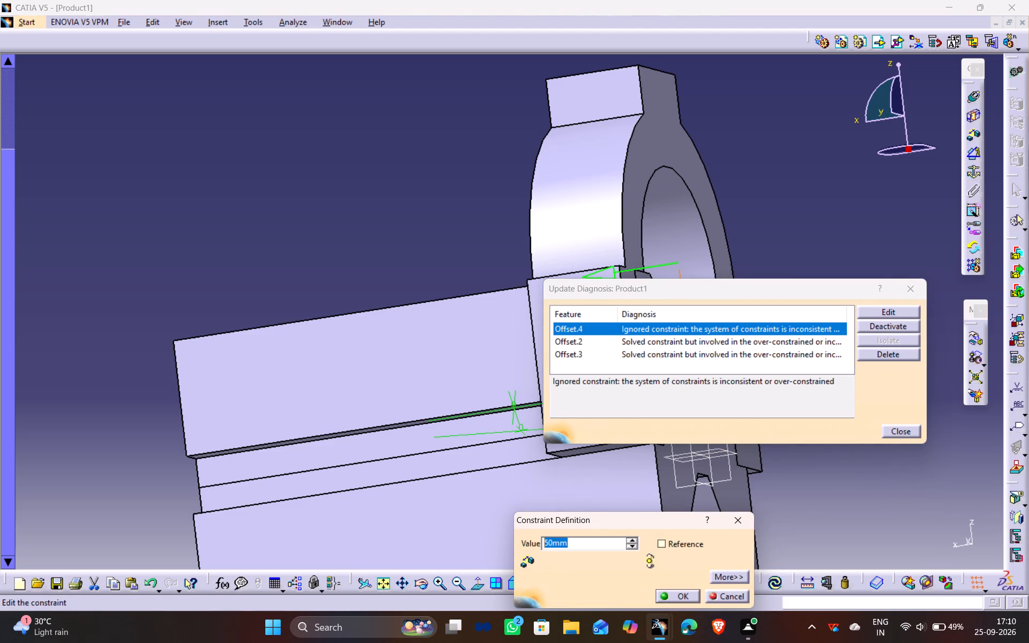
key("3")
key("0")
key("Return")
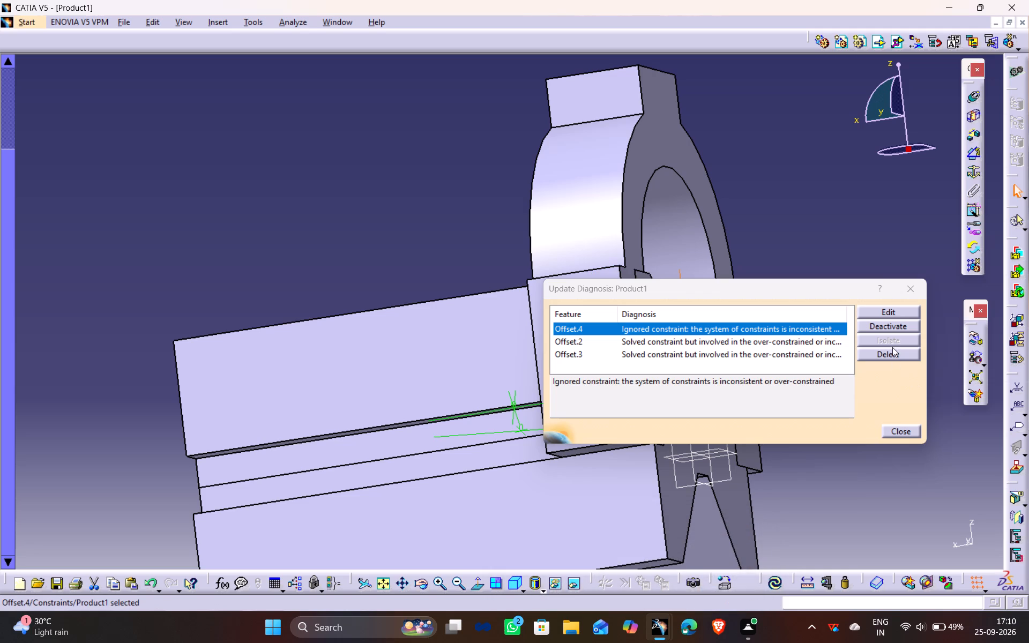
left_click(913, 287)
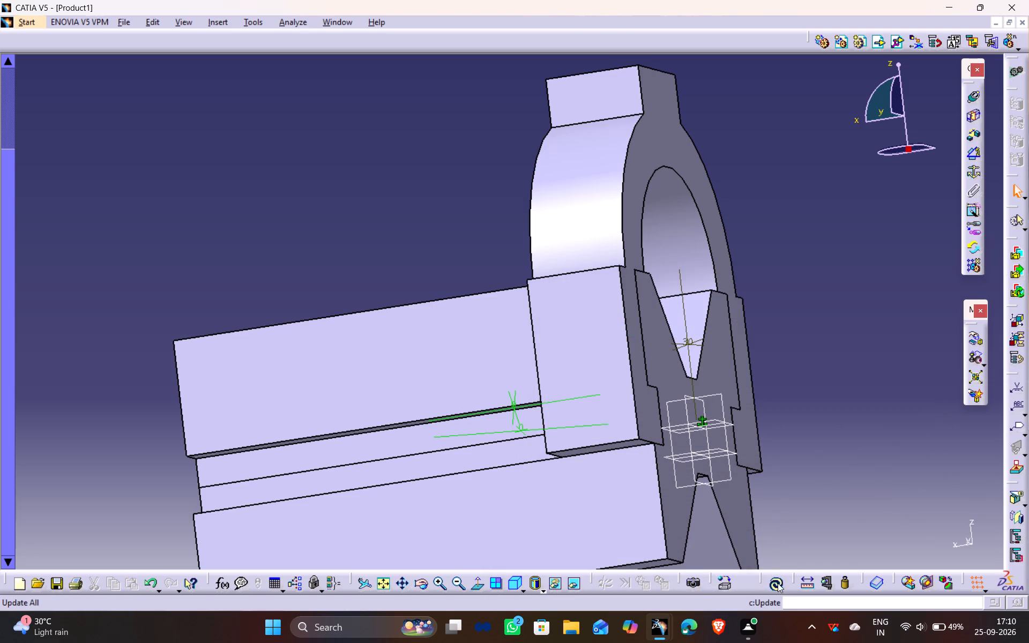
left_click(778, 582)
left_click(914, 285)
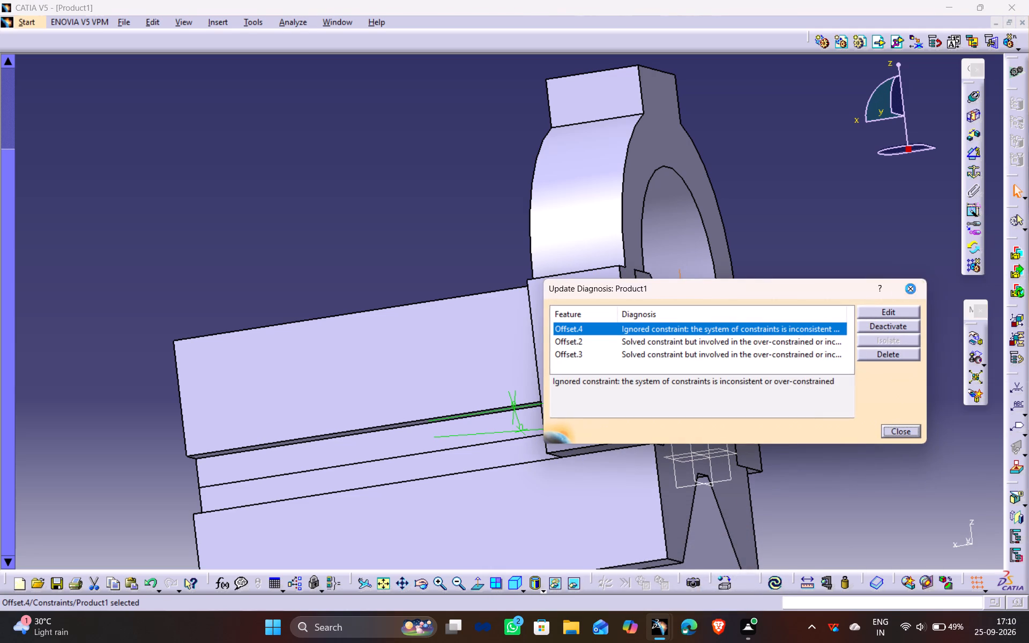
Delete the Offset constraint between the V-block's end face and the clamp's flat side face.
left_click(692, 341)
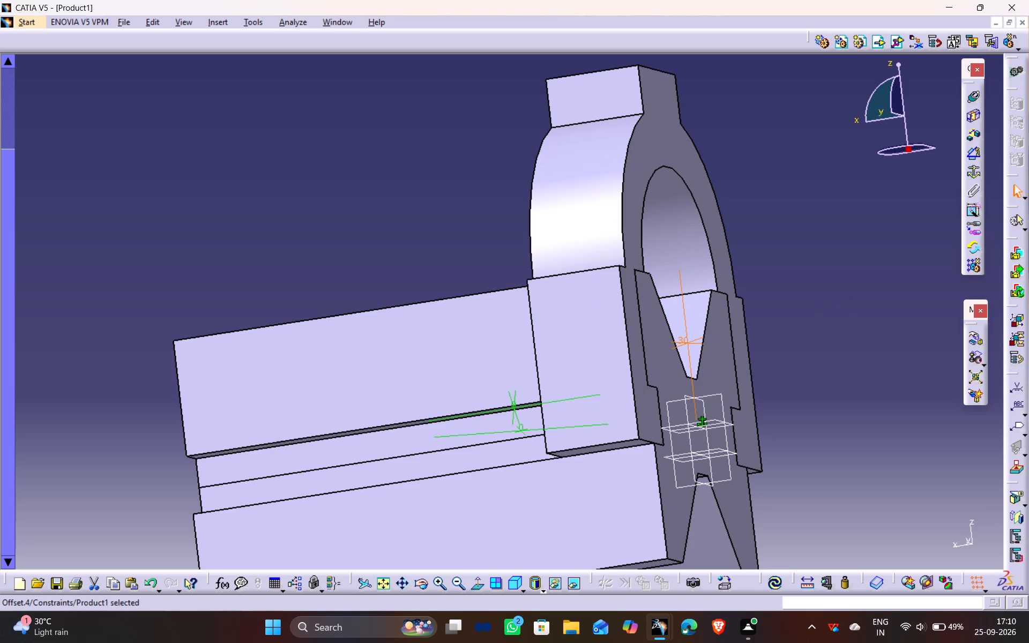
key("Delete")
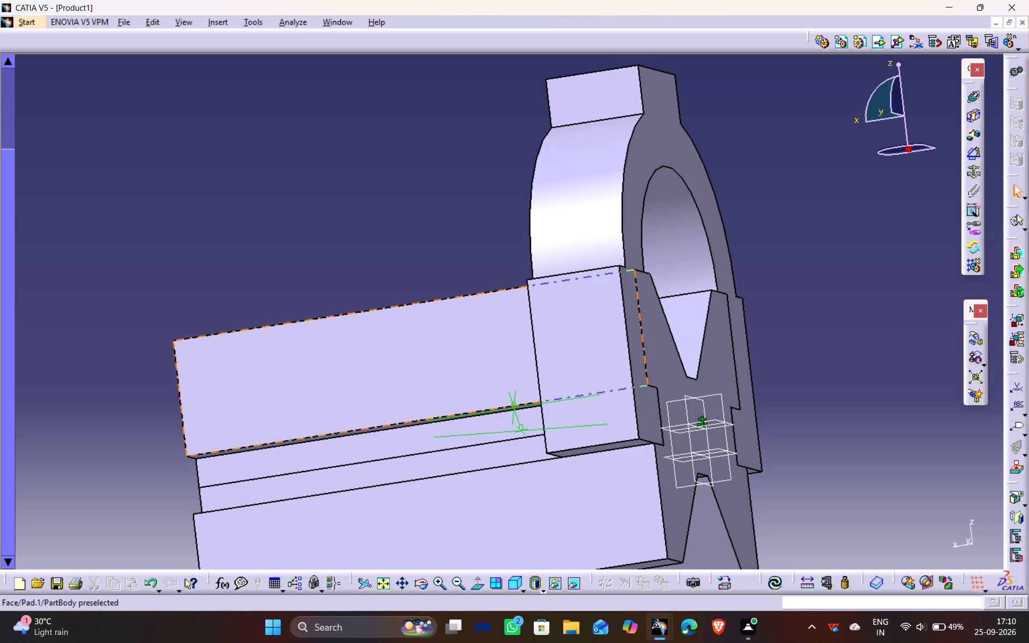
Move the clamp freehand along the X axis to about 39 mm inward from the V-block's end face.
middle_click_drag(333, 384, 505, 460)
left_click_drag(333, 384, 505, 459)
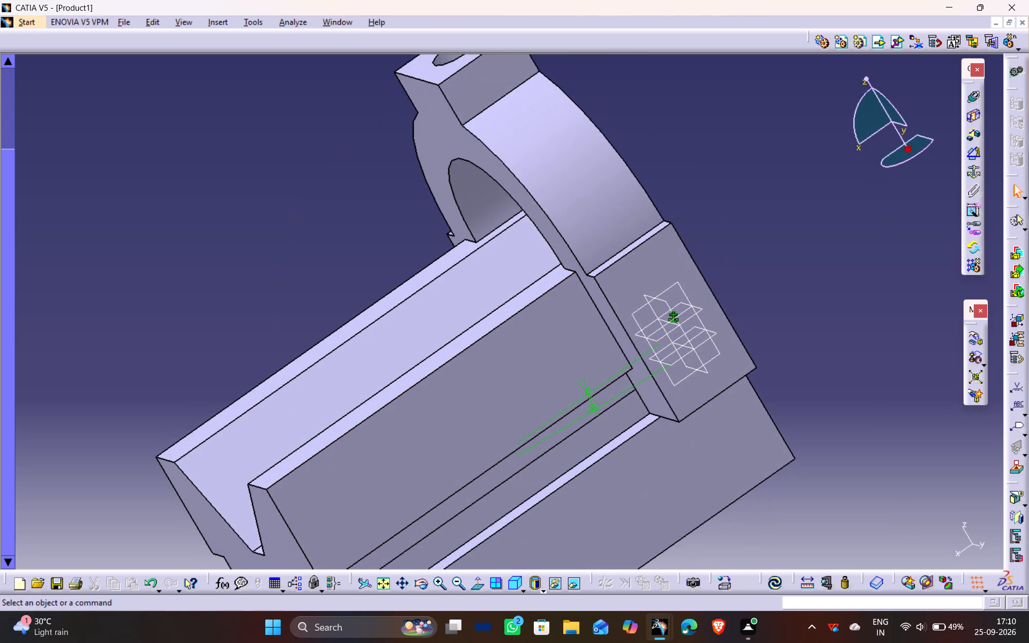
middle_click_drag(111, 313, 310, 215)
left_click_drag(111, 313, 307, 215)
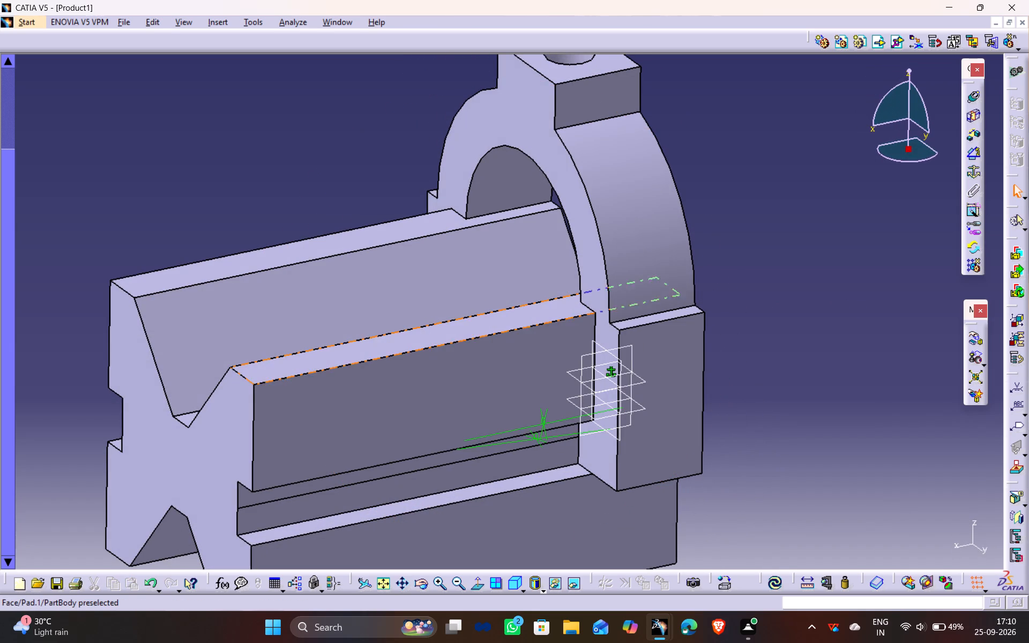
middle_click_drag(259, 447, 453, 385)
scroll(259, 447, "down", 1)
left_click_drag(259, 447, 453, 385)
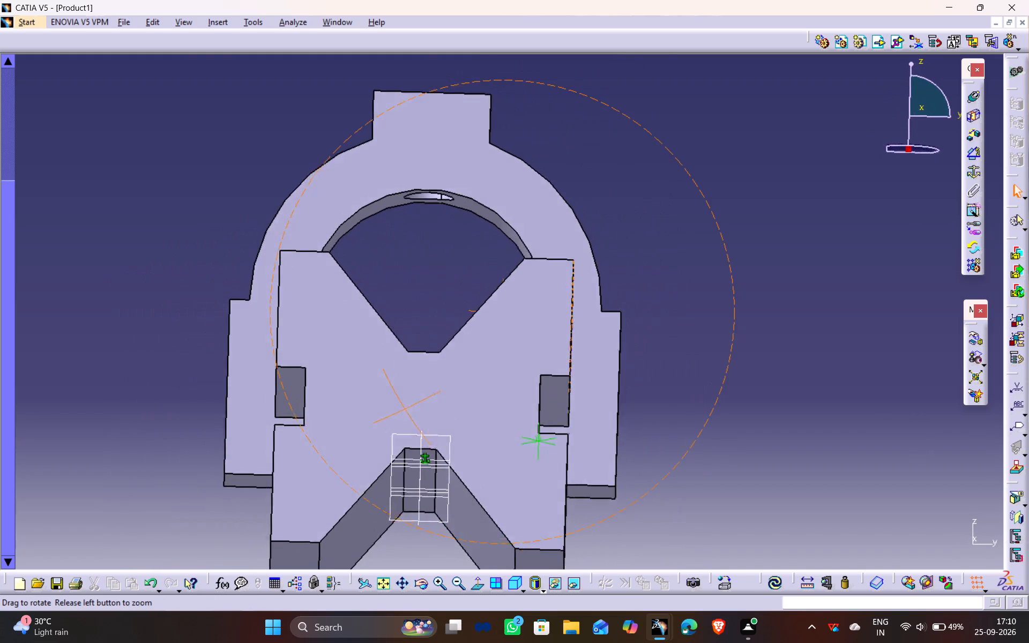
left_click_drag(453, 385, 365, 407)
middle_click_drag(453, 385, 365, 407)
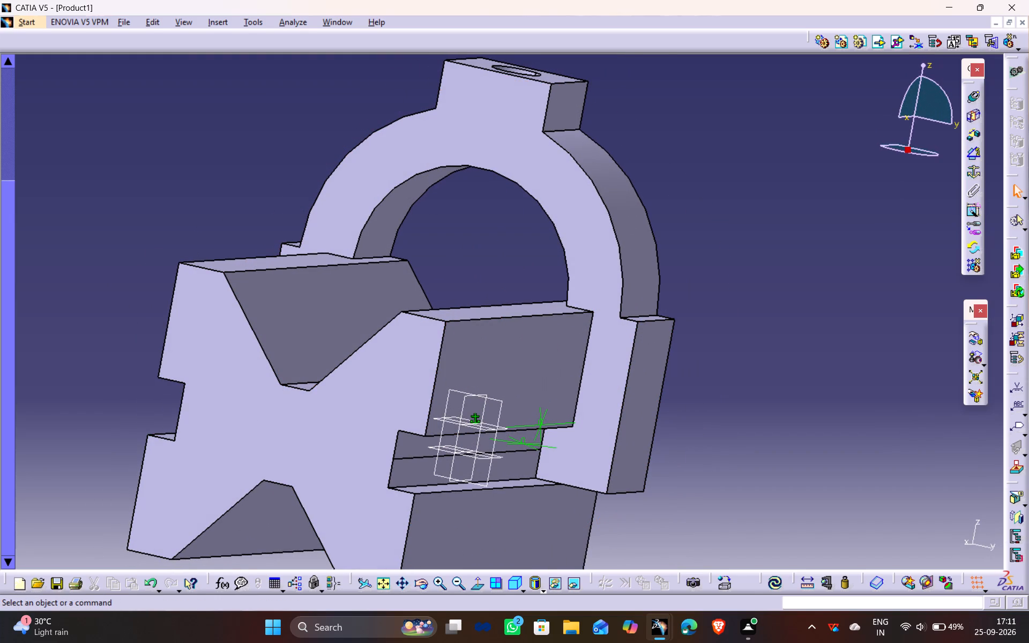
left_click(973, 341)
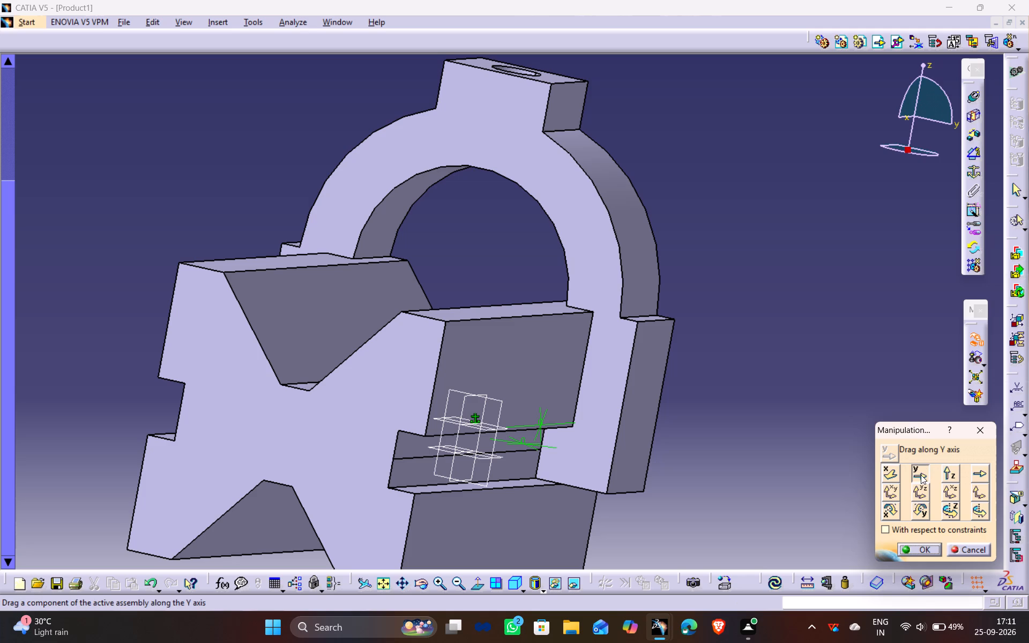
left_click(889, 475)
left_click_drag(620, 305, 618, 307)
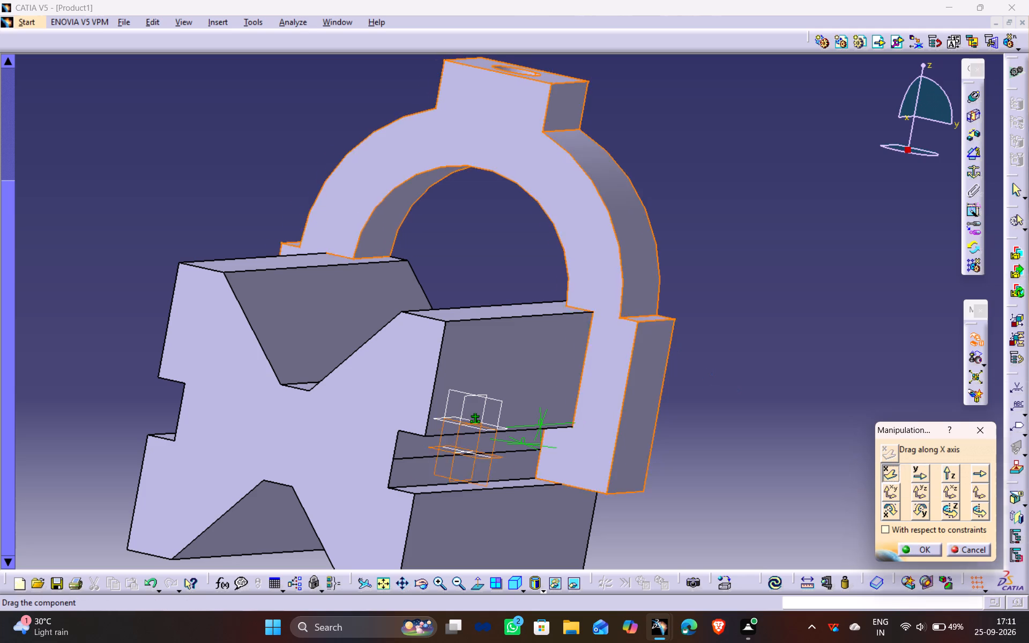
left_click_drag(618, 307, 564, 342)
middle_click_drag(758, 371, 667, 373)
left_click_drag(757, 371, 667, 373)
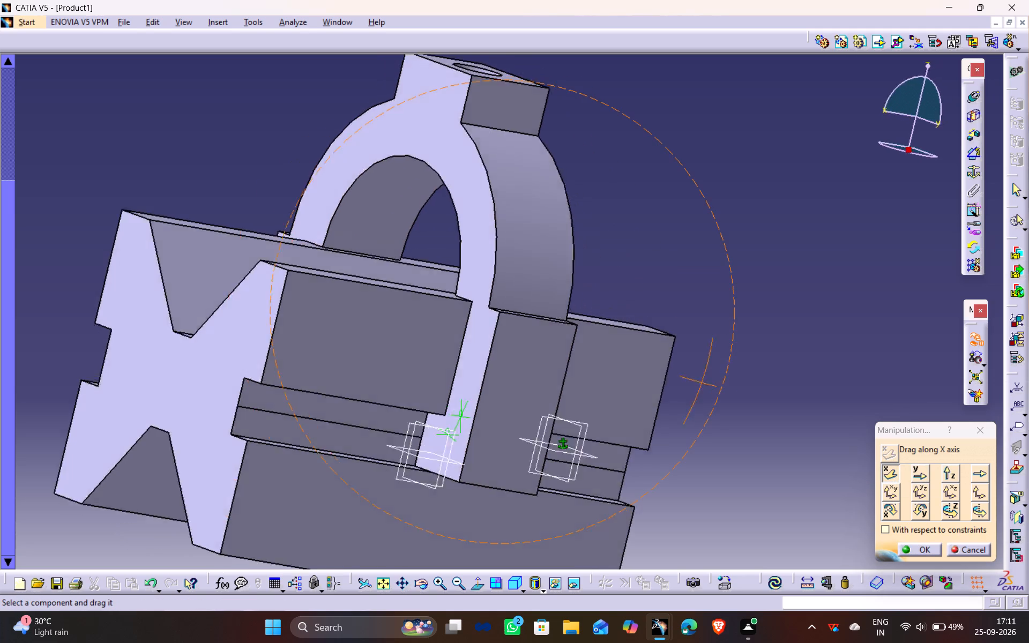
left_click_drag(667, 373, 516, 377)
middle_click_drag(667, 373, 516, 377)
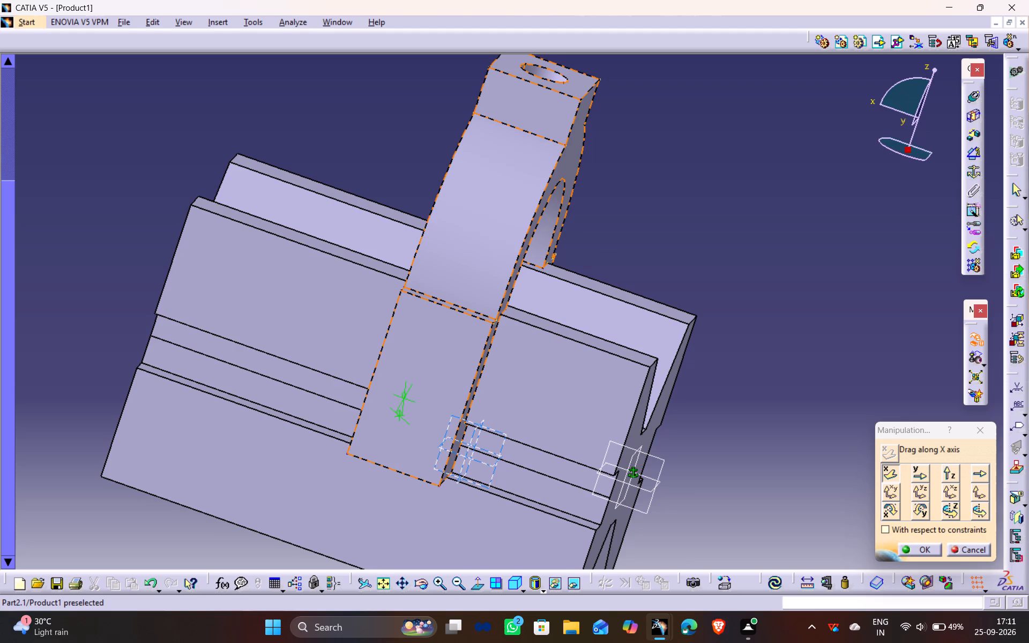
middle_click_drag(457, 355, 440, 343)
left_click_drag(434, 346, 426, 342)
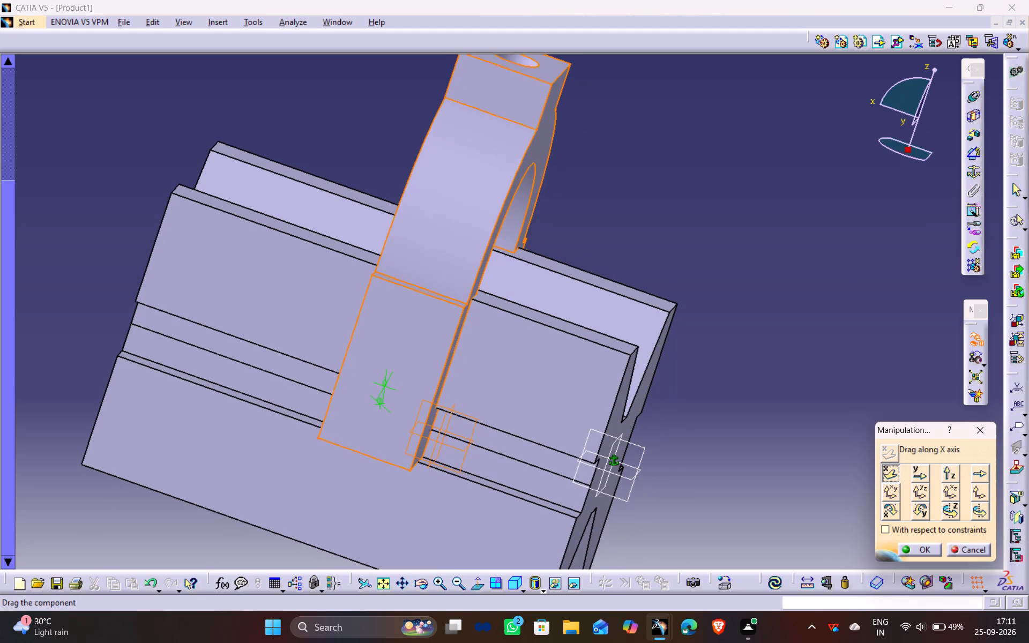
left_click_drag(426, 342, 405, 334)
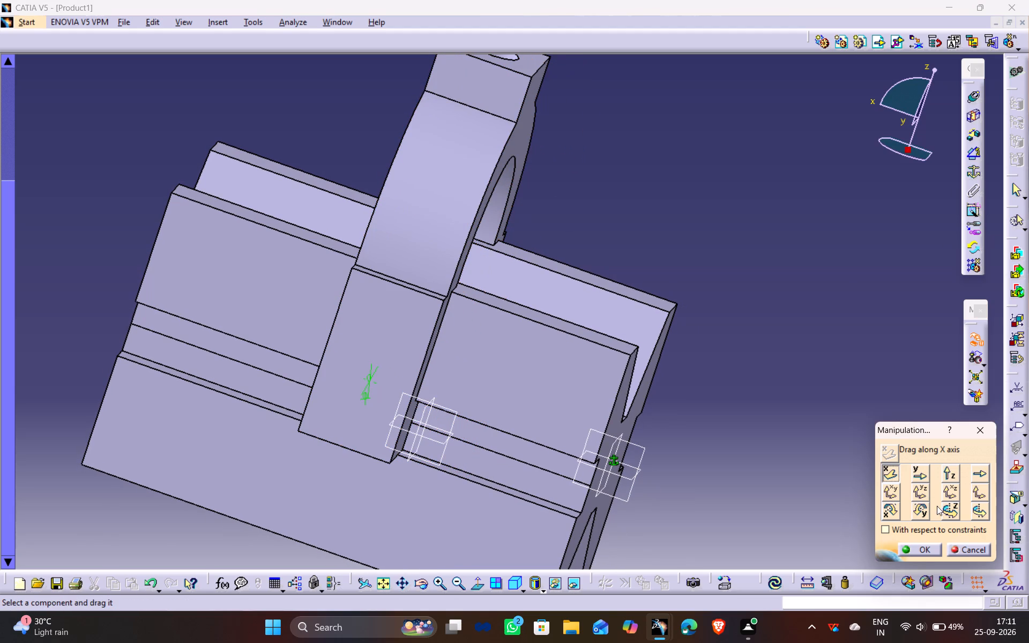
left_click(918, 547)
Add a 40 mm Offset constraint with Same orientation between the V-block's end face and the clamp's flat side face, and update the assembly.
middle_click_drag(787, 425, 725, 380)
left_click_drag(787, 425, 725, 380)
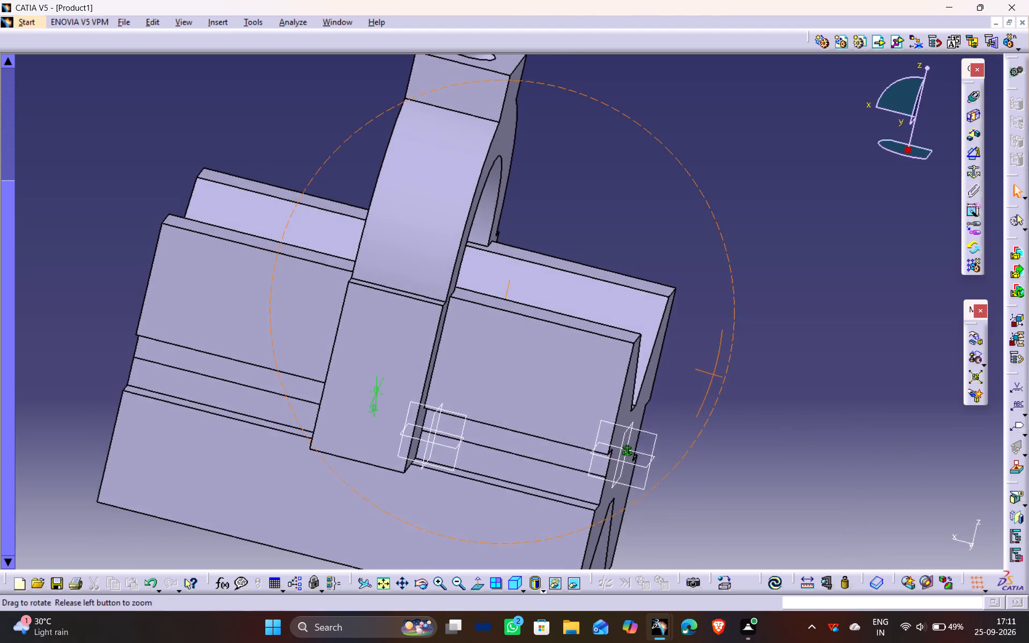
left_click_drag(725, 380, 668, 387)
middle_click_drag(725, 380, 668, 387)
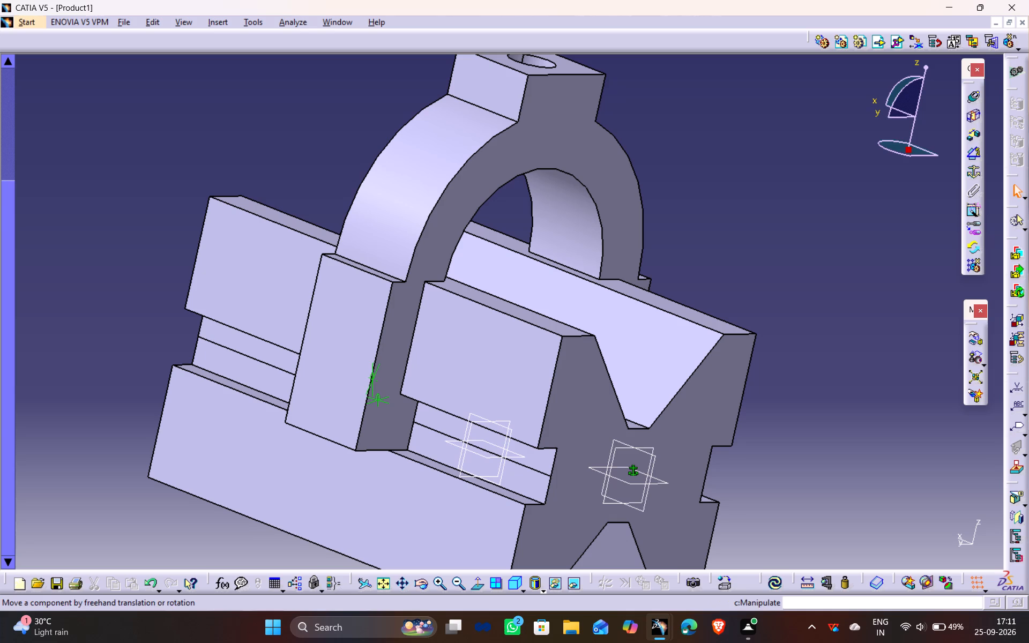
left_click(967, 137)
left_click(594, 417)
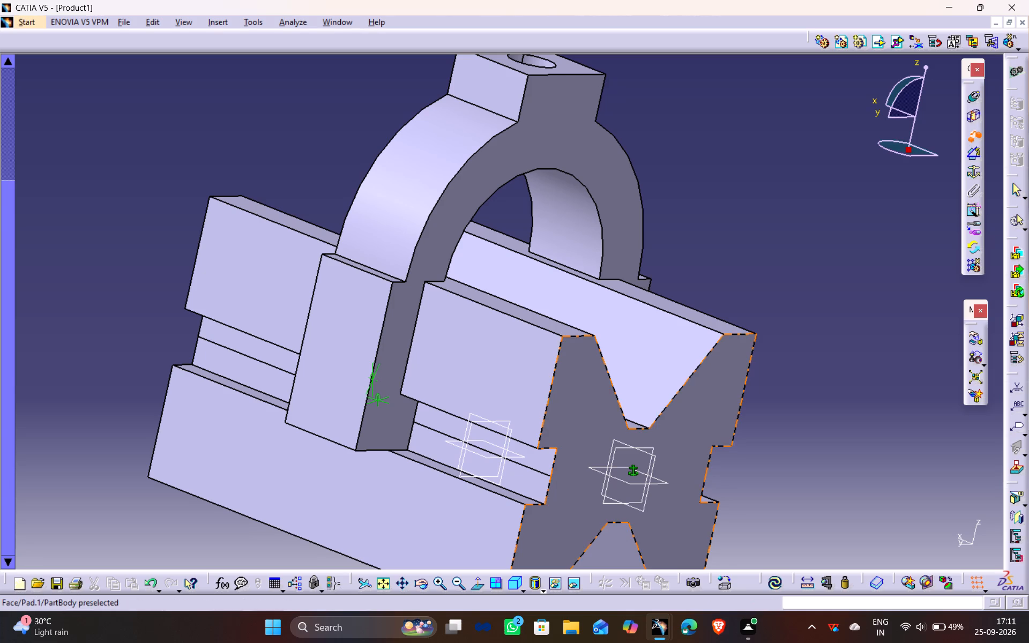
left_click(390, 362)
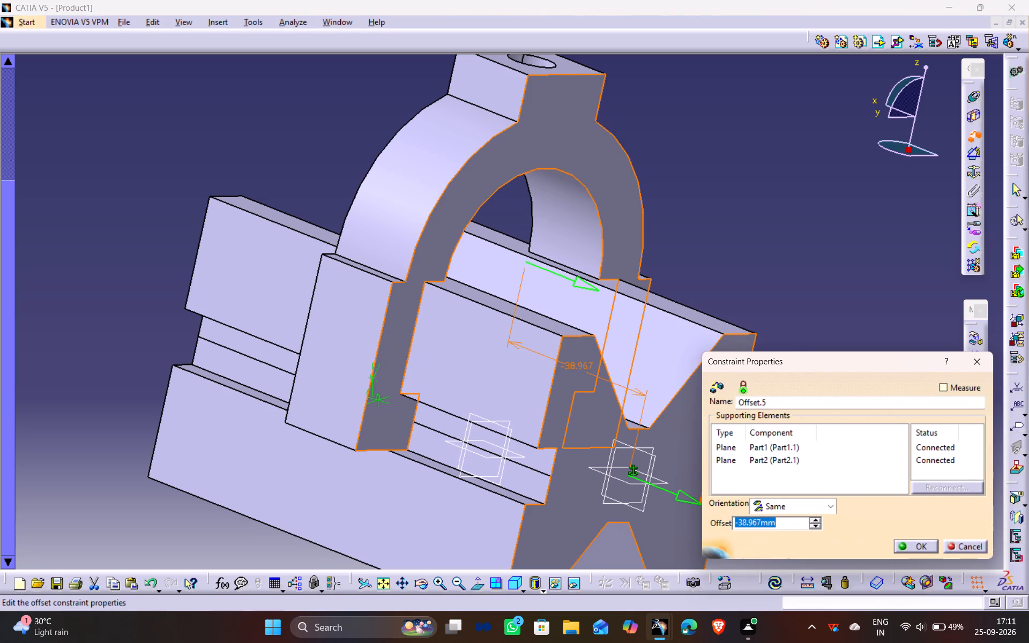
middle_click_drag(496, 371, 630, 410)
left_click_drag(496, 371, 628, 410)
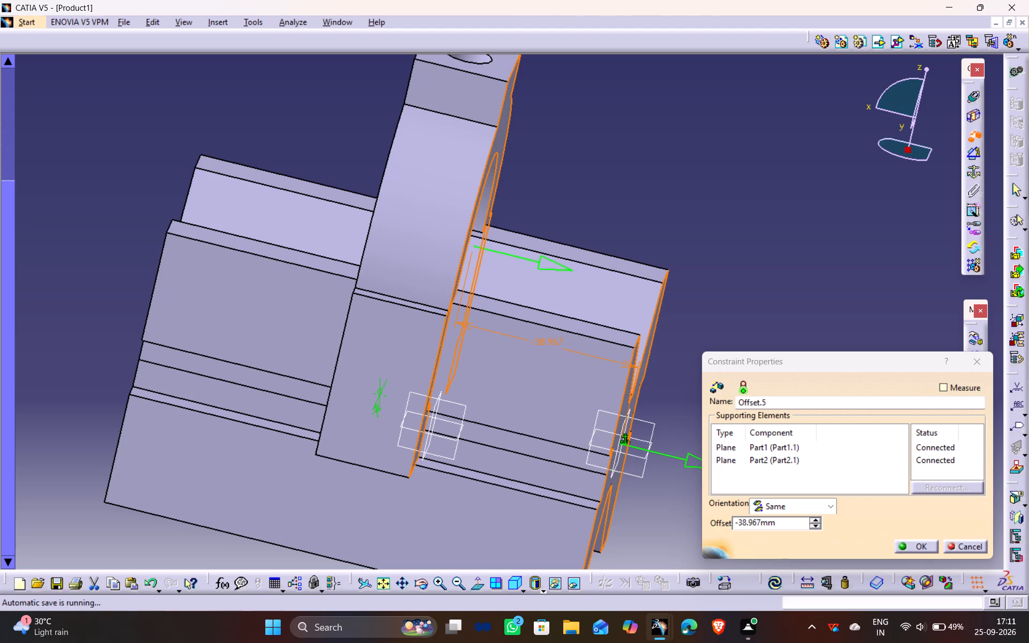
left_click_drag(761, 519, 725, 515)
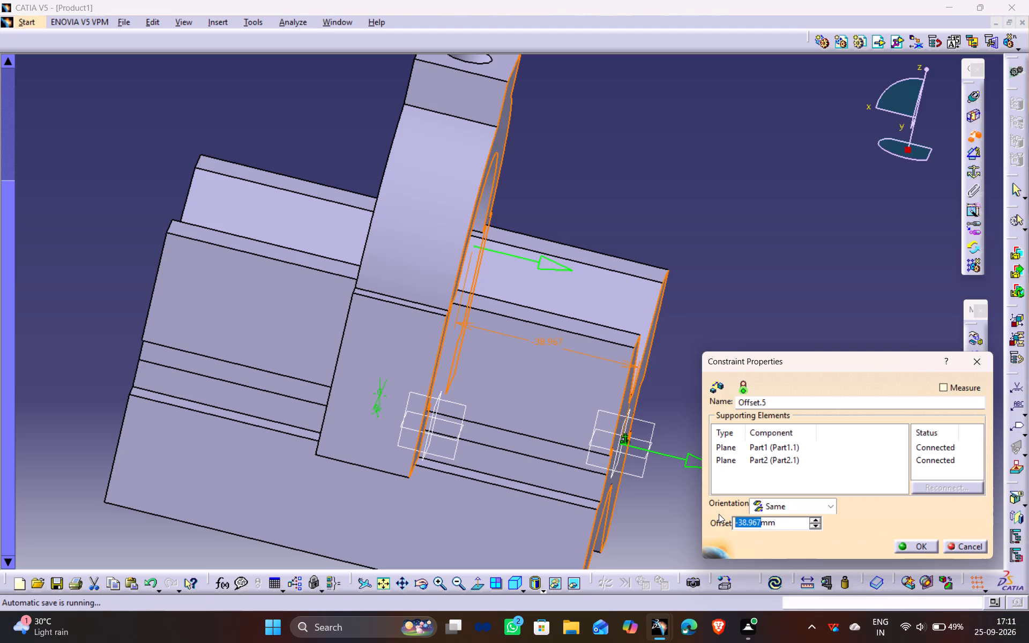
type("40")
key("Return")
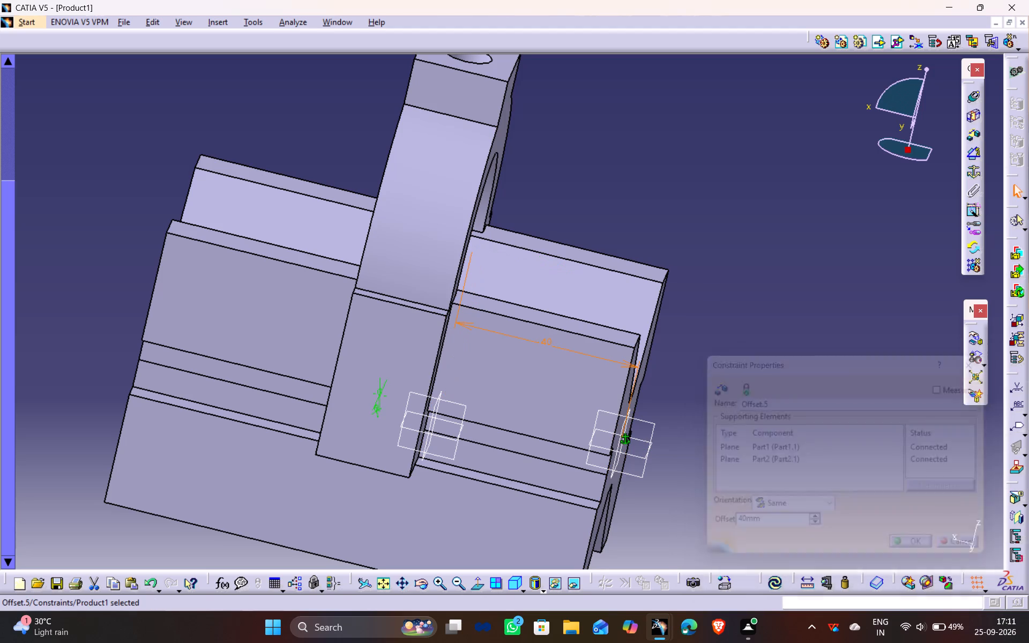
left_click(774, 588)
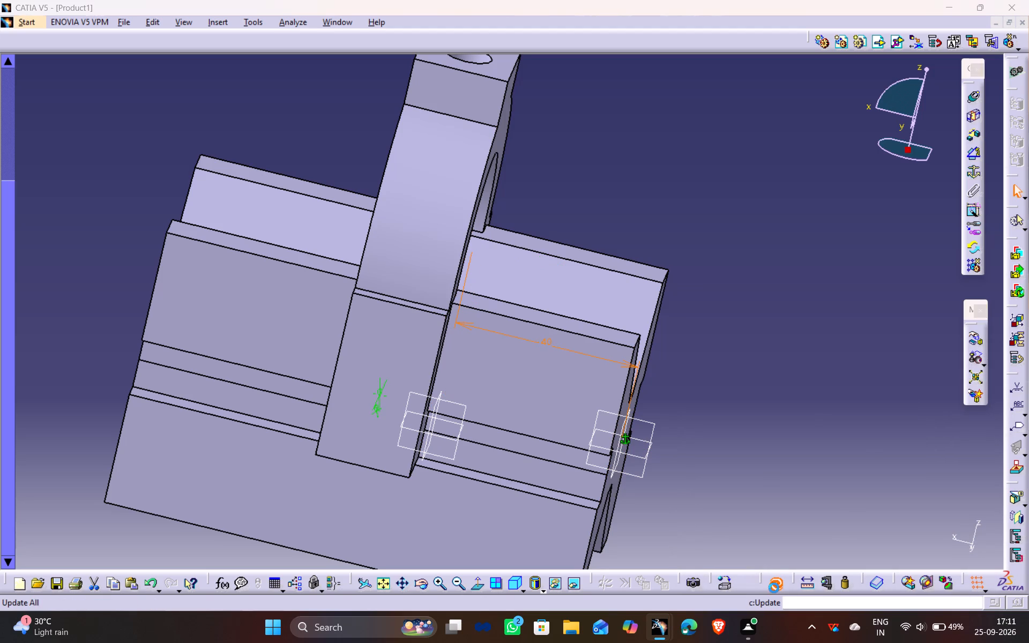
Set the new end-face Offset constraint's value to -40 mm and update the assembly.
double_click(732, 386)
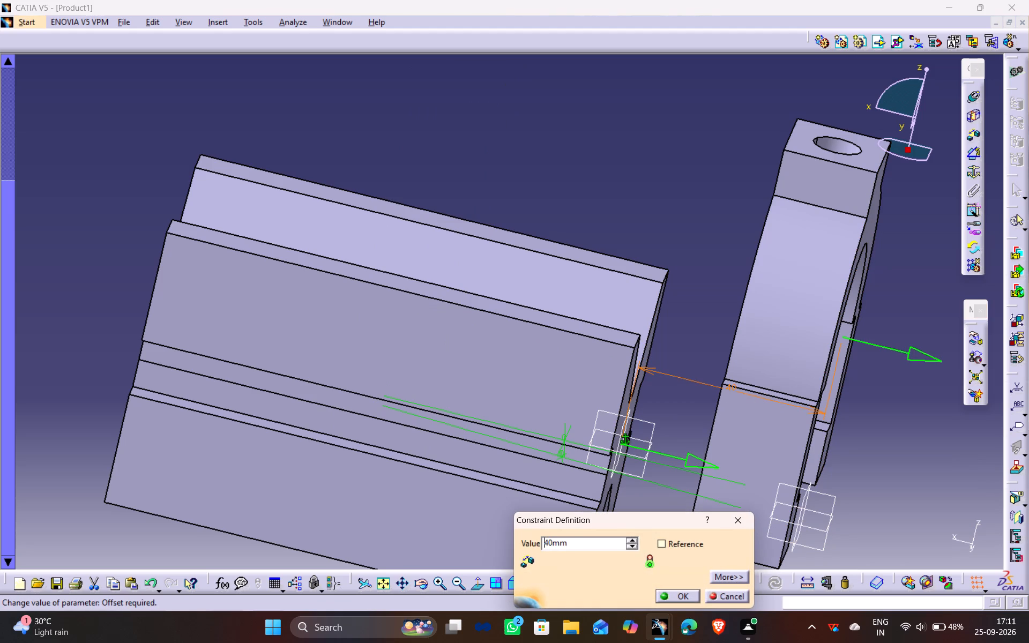
left_click(545, 541)
key("minus")
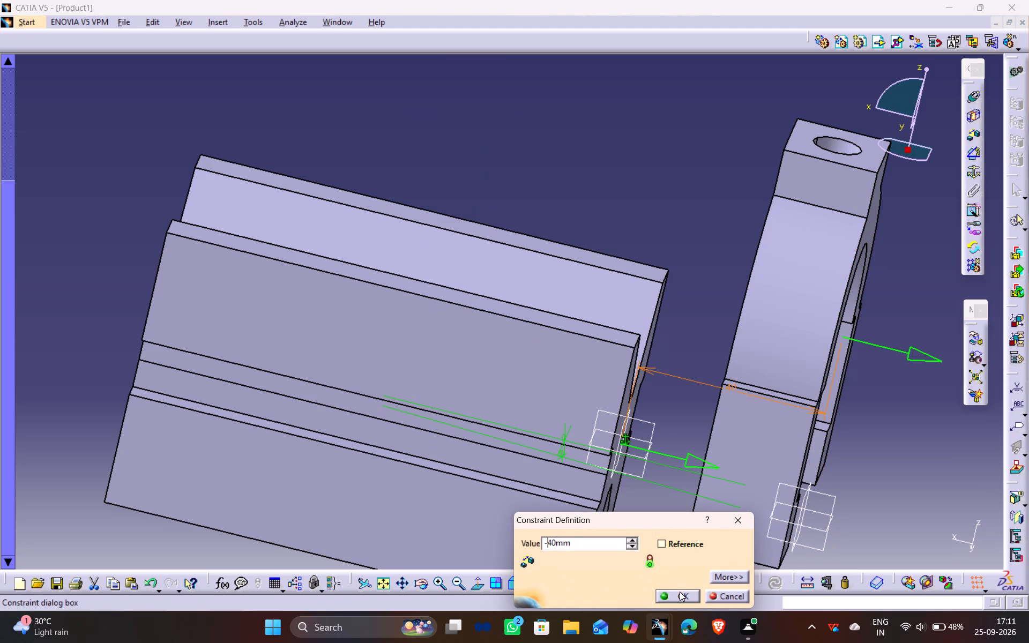
left_click(680, 592)
left_click(778, 588)
left_click(896, 358)
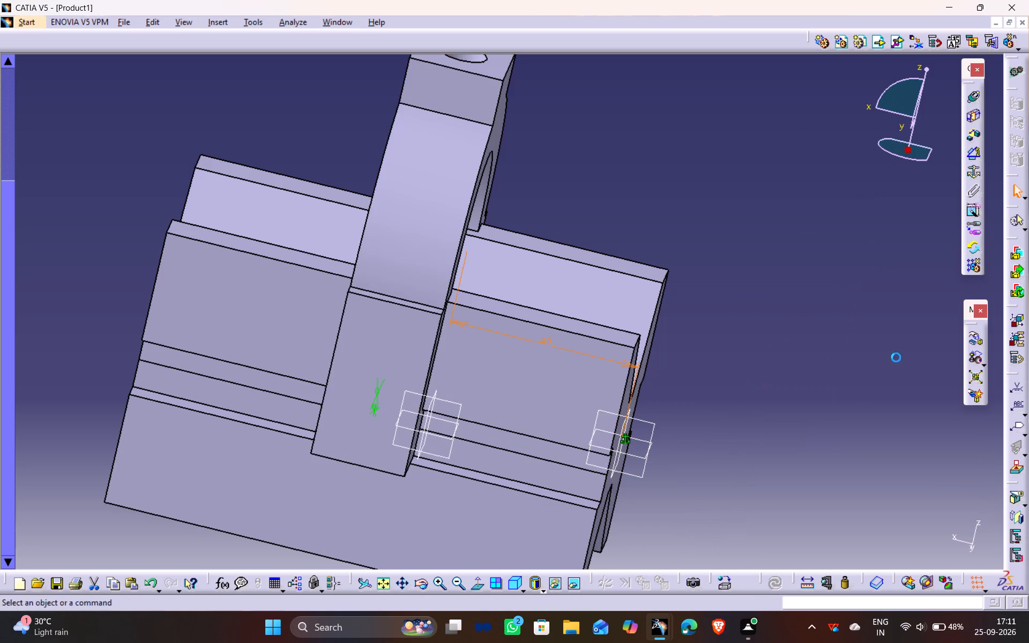
Examine the clamp's seating on the V-block and the hole in its top boss from several angles.
middle_click_drag(782, 403, 680, 399)
left_click_drag(782, 402, 668, 399)
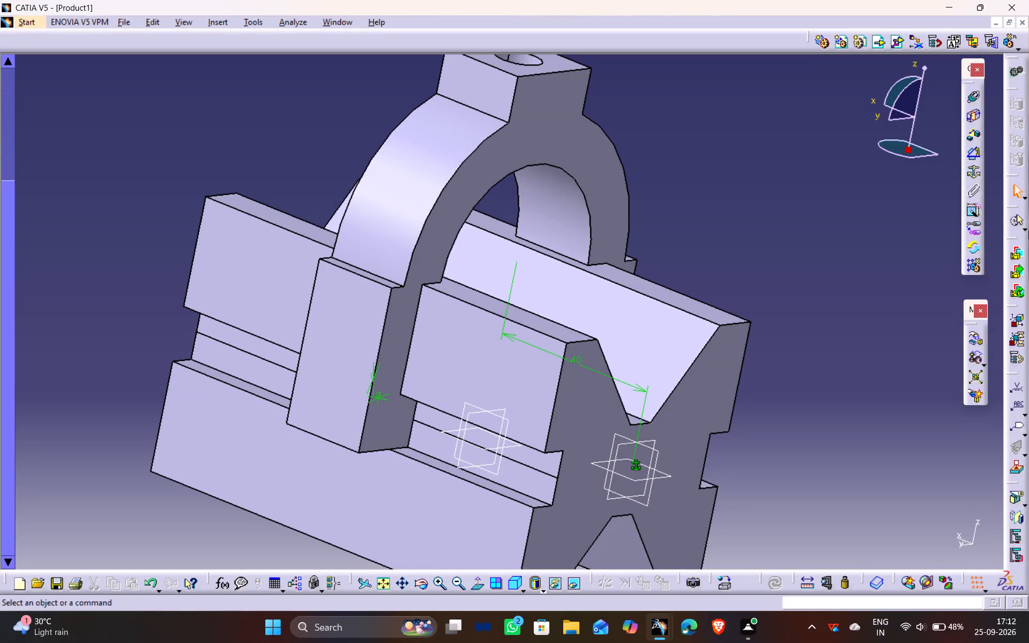
middle_click_drag(737, 116, 736, 114)
left_click_drag(737, 115, 736, 114)
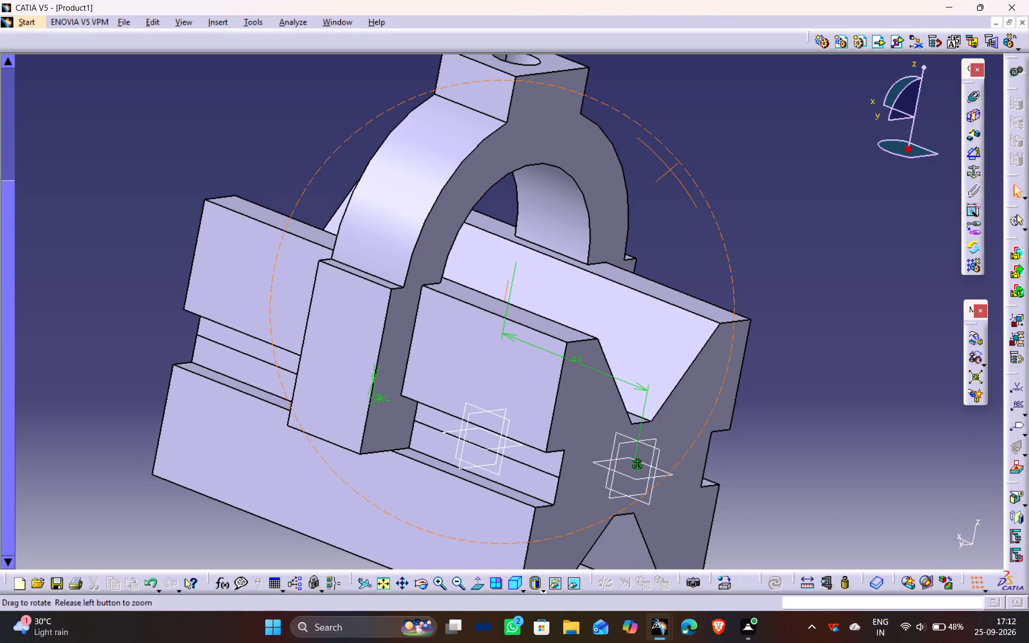
left_click_drag(736, 114, 583, 265)
middle_click_drag(736, 114, 585, 289)
left_click(584, 283)
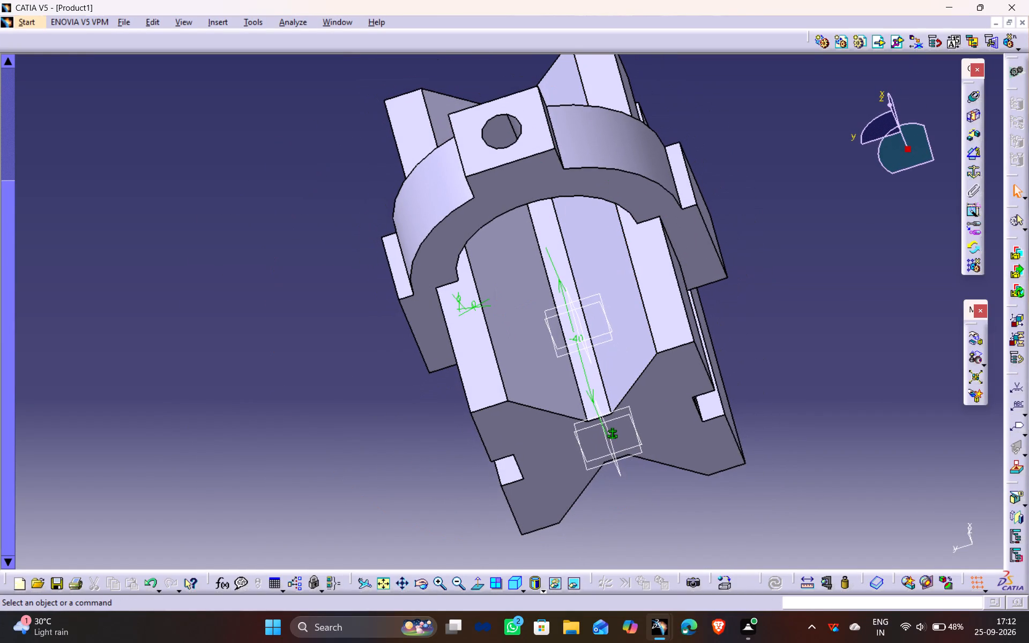
middle_click_drag(816, 161, 703, 424)
left_click_drag(816, 161, 705, 427)
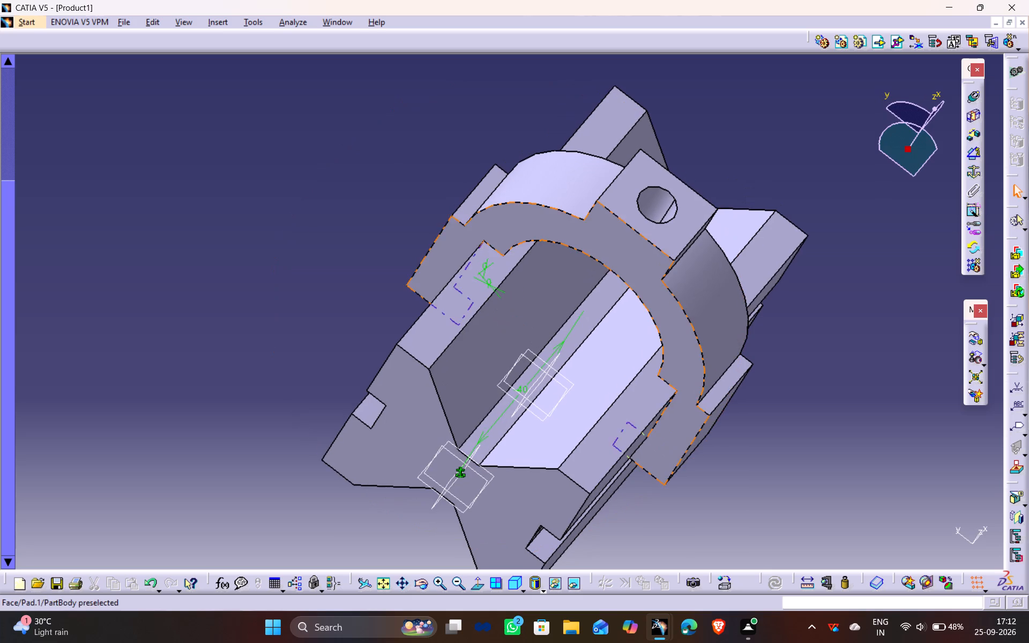
Examine the clamp on the V-block and its top boss hole from raised oblique views.
scroll(645, 515, "down", 1)
middle_click_drag(645, 515, 653, 423)
left_click_drag(645, 514, 653, 423)
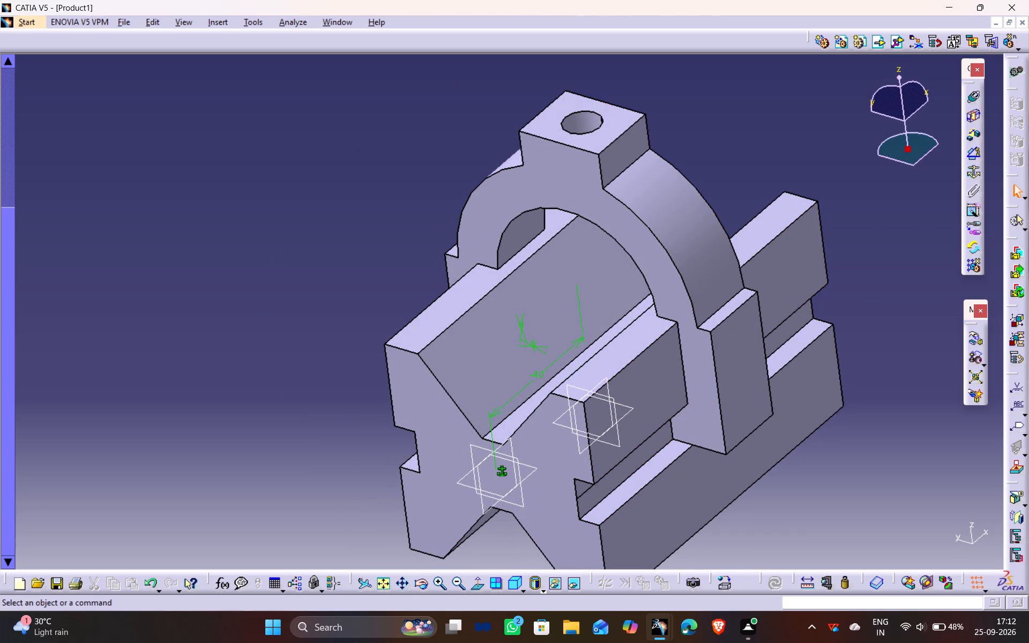
middle_click_drag(780, 104, 780, 180)
left_click_drag(780, 103, 780, 180)
scroll(780, 180, "down", 1)
left_click(776, 167)
middle_click_drag(787, 154, 781, 154)
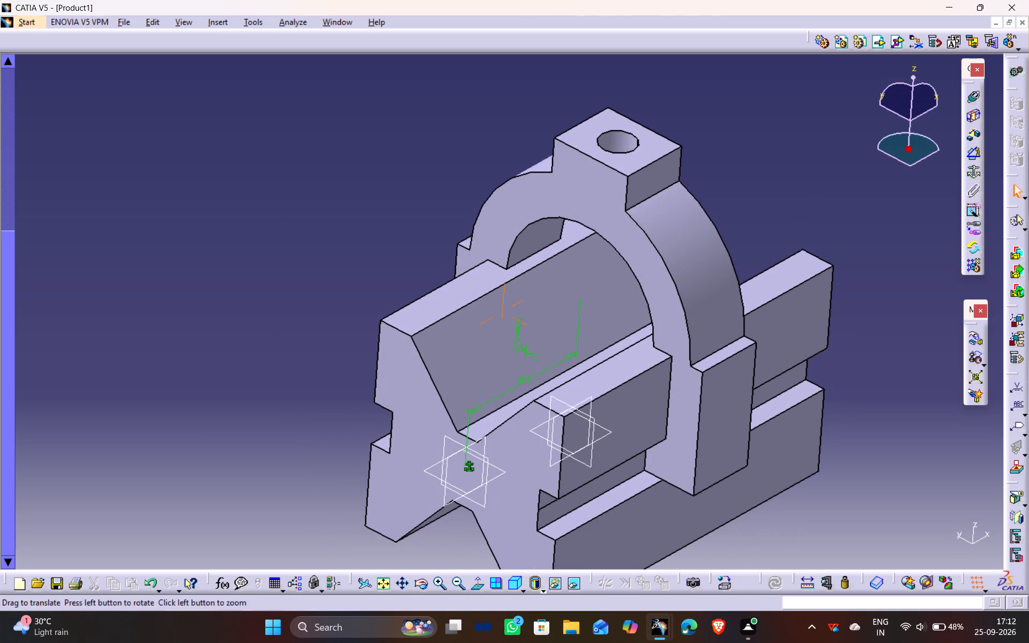
middle_click_drag(781, 154, 736, 159)
middle_click_drag(798, 311, 535, 255)
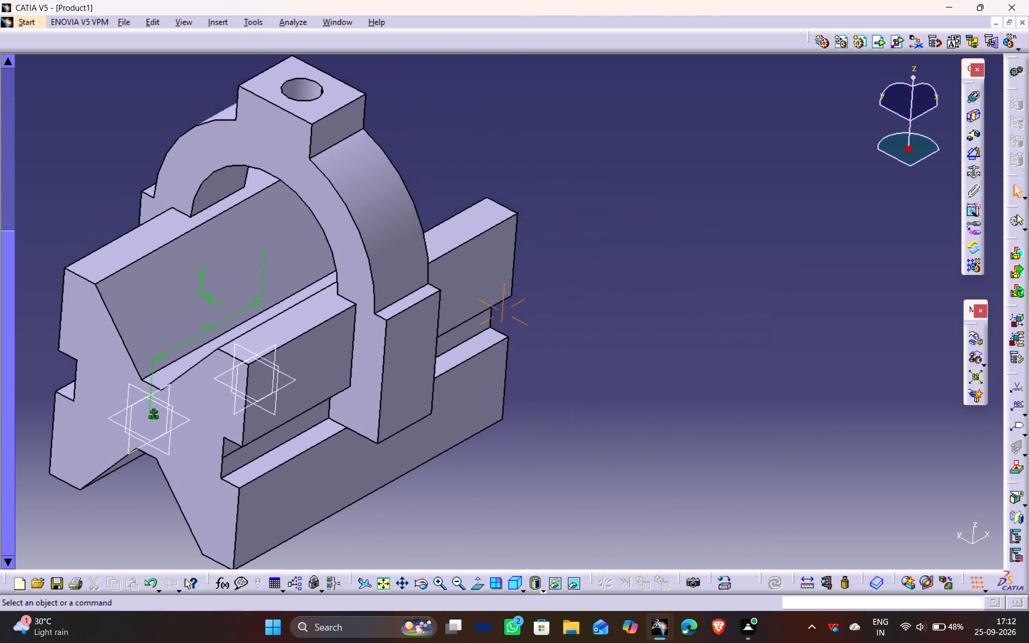
middle_click_drag(535, 255, 535, 256)
Insert the existing component A16-P3 into Product1.
left_click(217, 18)
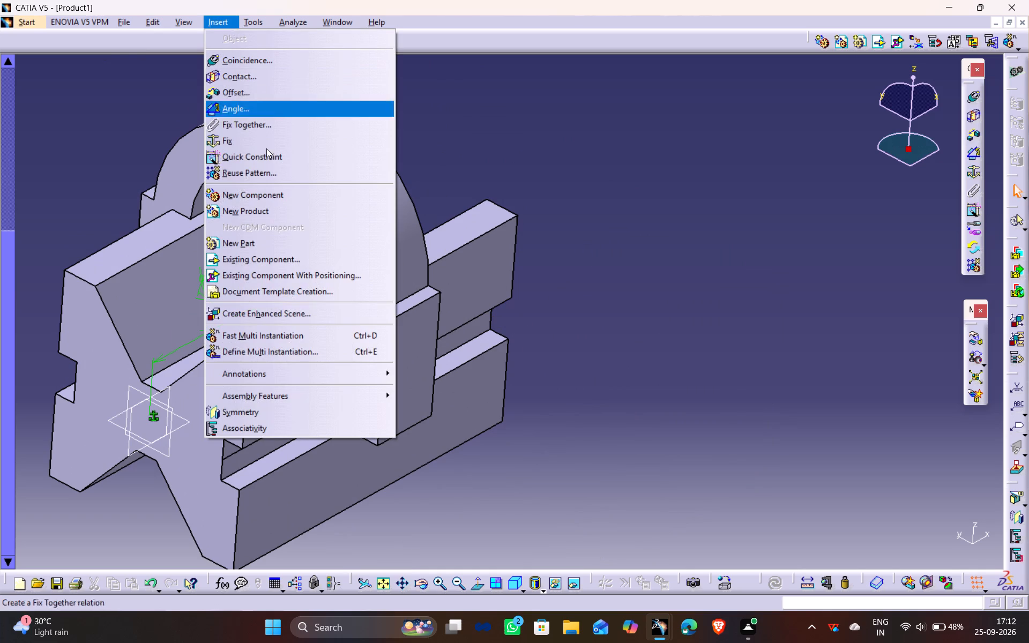
left_click(272, 257)
scroll(53, 185, "down", 4)
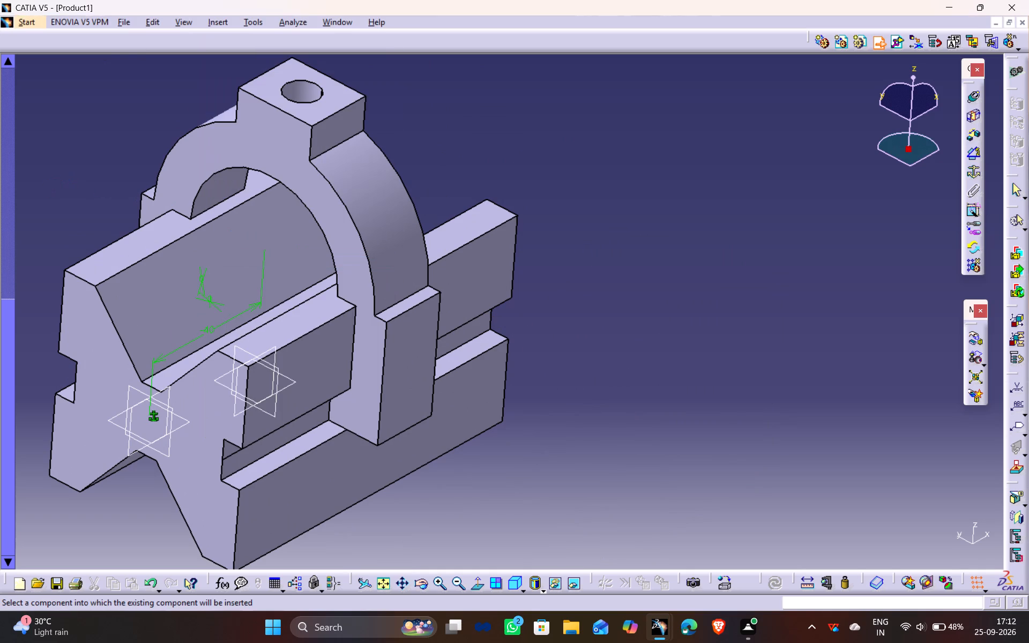
scroll(49, 190, "up", 10)
left_click(25, 110)
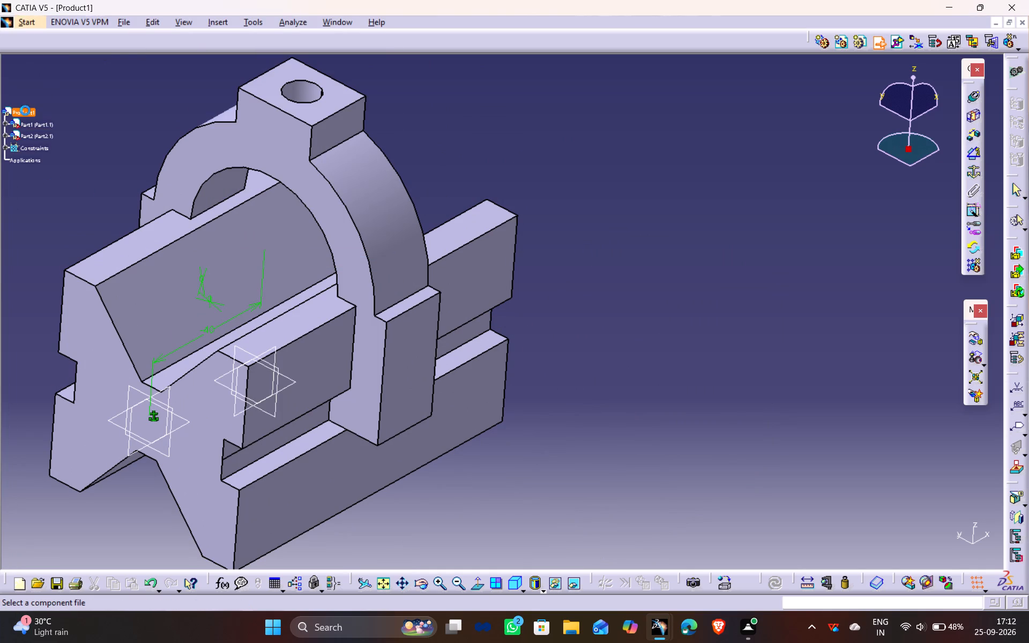
scroll(478, 278, "down", 7)
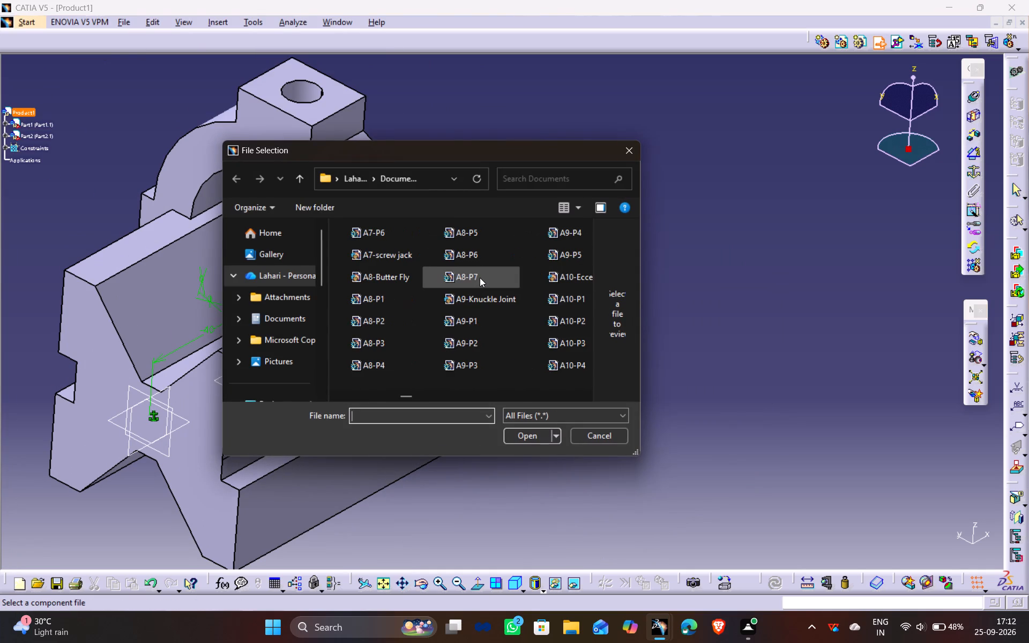
scroll(480, 277, "down", 7)
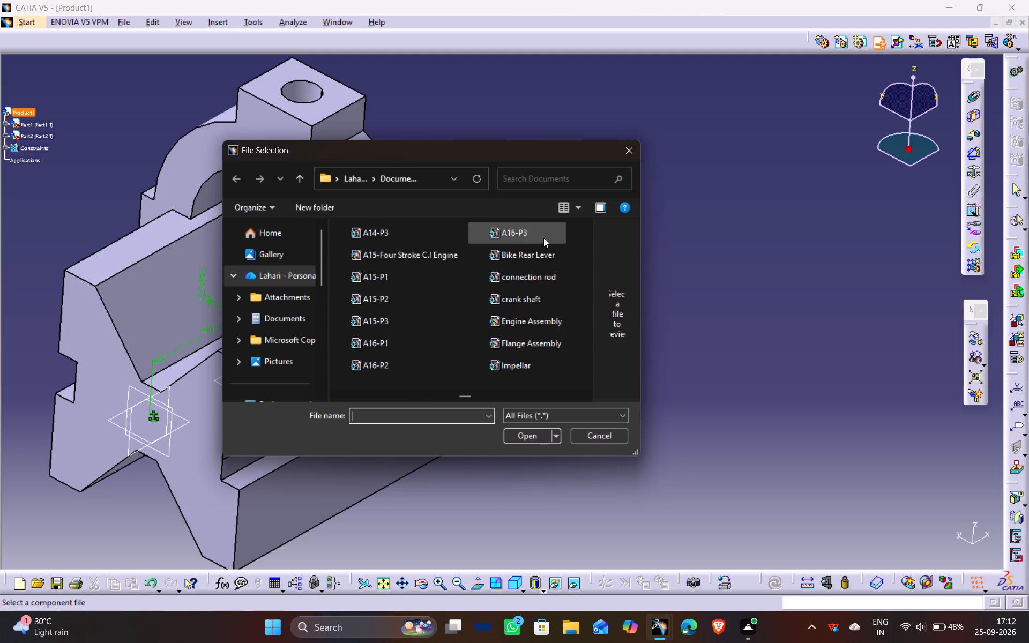
left_click(540, 240)
left_click(535, 435)
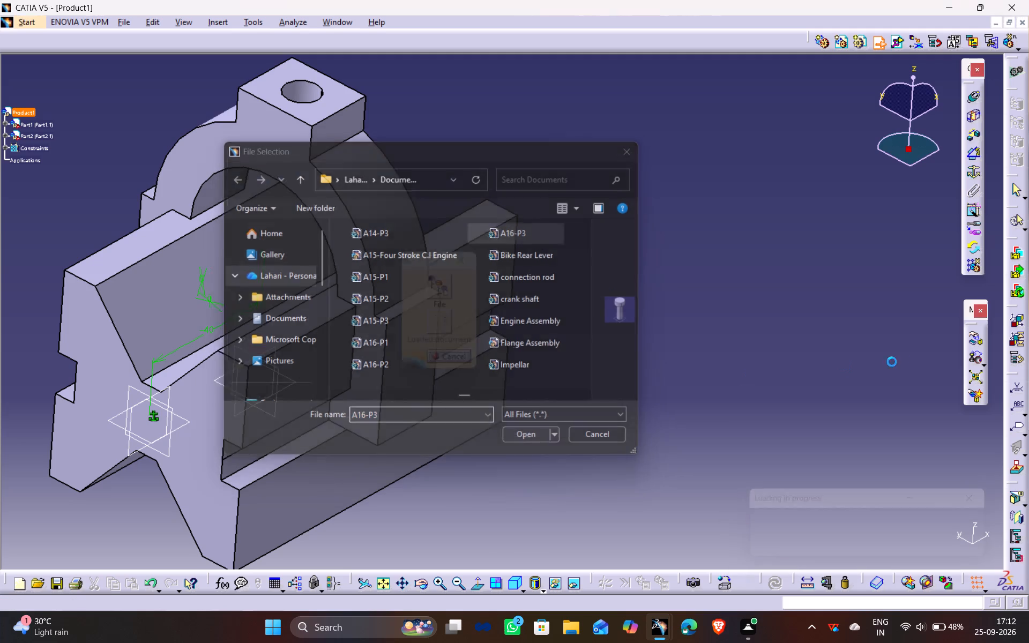
Examine the inserted pin beside the V-block and clamp from several angles, comparing it with the boss hole.
middle_click_drag(730, 325, 740, 358)
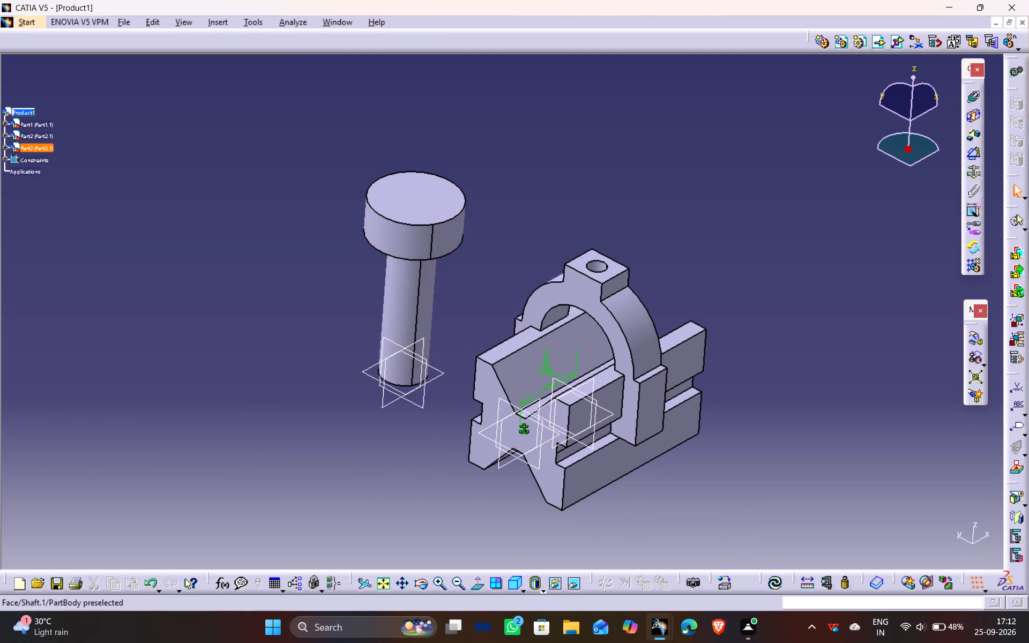
middle_click_drag(826, 390, 566, 372)
left_click_drag(826, 390, 566, 372)
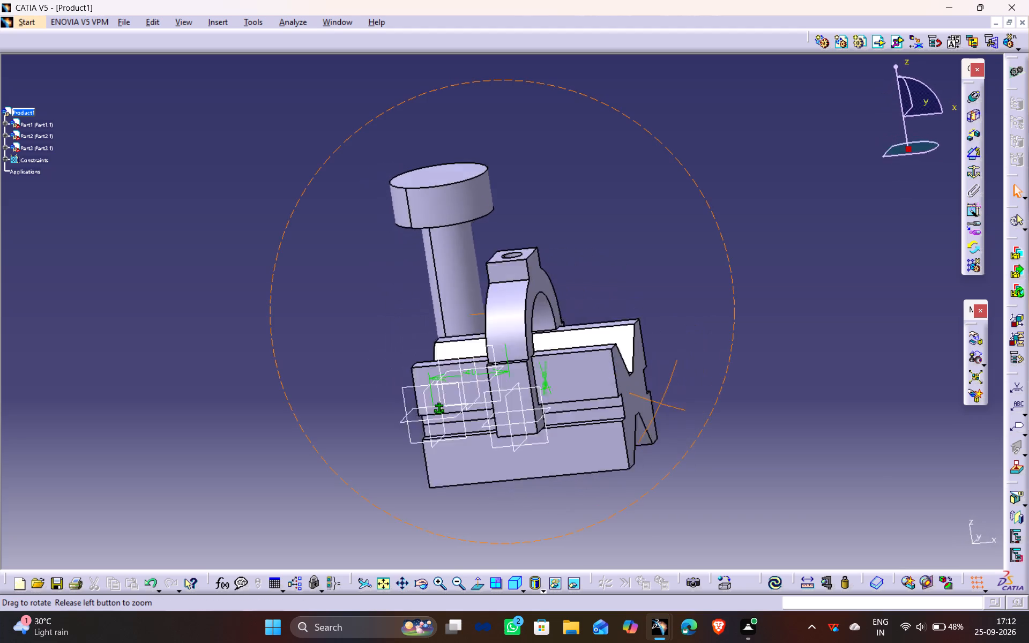
left_click_drag(566, 372, 877, 353)
middle_click_drag(566, 372, 878, 353)
middle_click_drag(399, 500, 400, 485)
left_click_drag(399, 499, 400, 485)
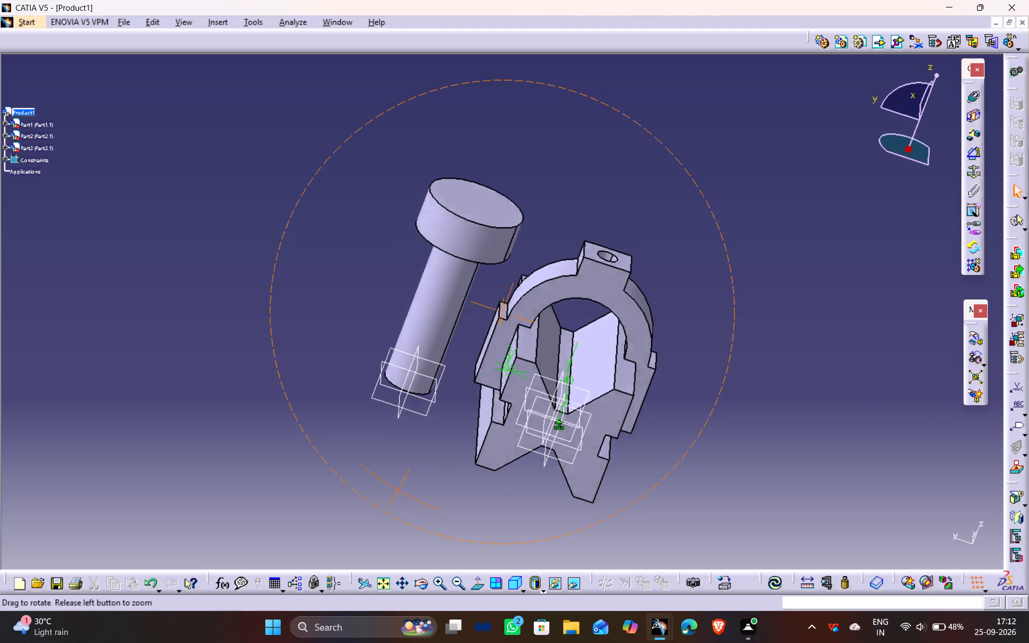
middle_click_drag(400, 485, 347, 455)
left_click_drag(400, 485, 347, 455)
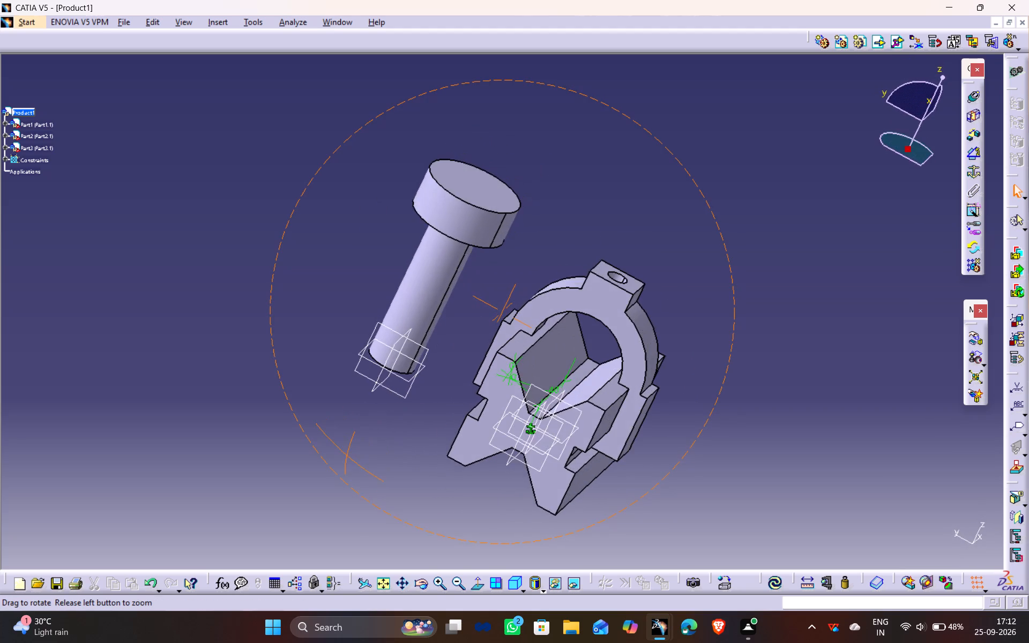
middle_click_drag(347, 455, 332, 475)
left_click_drag(347, 455, 332, 475)
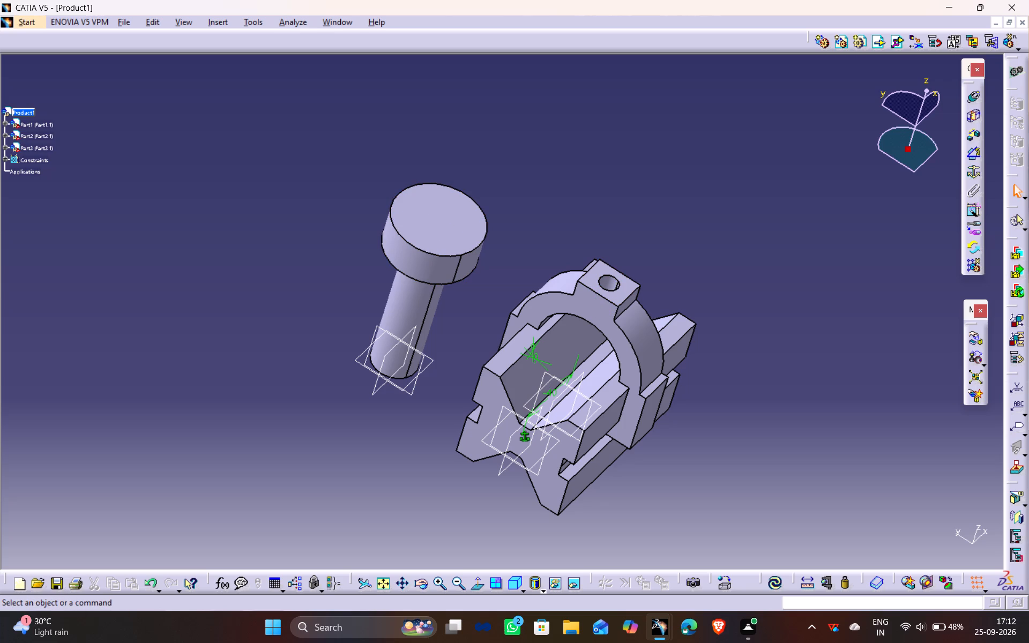
Measure the distance between the axis of the clamp's top boss hole and its circular edge.
middle_click_drag(643, 542, 674, 402, "ctrl")
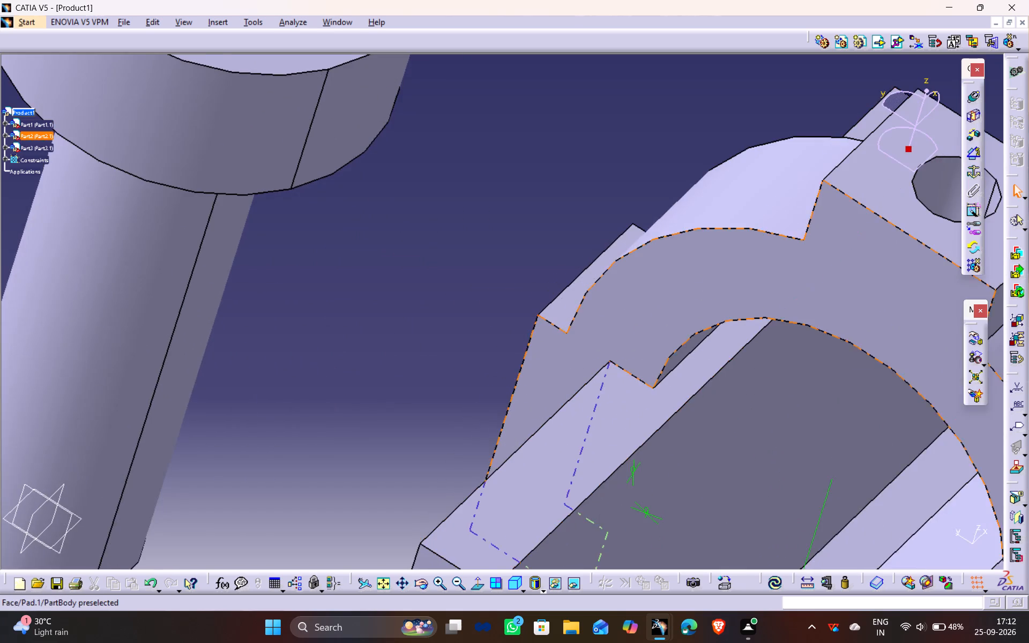
middle_click_drag(921, 351, 574, 458)
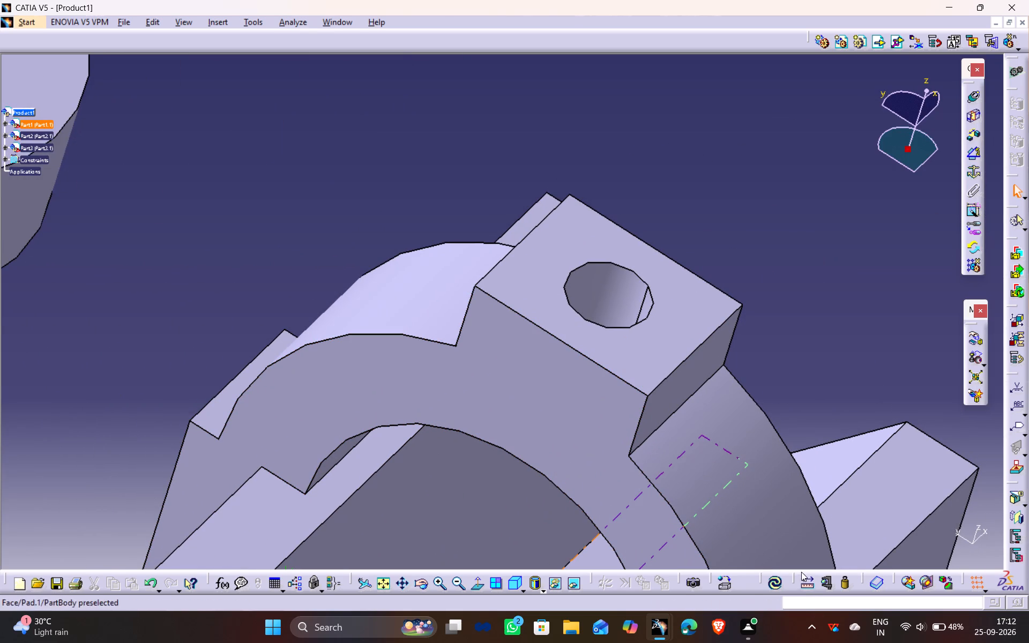
left_click(810, 585)
left_click(613, 287)
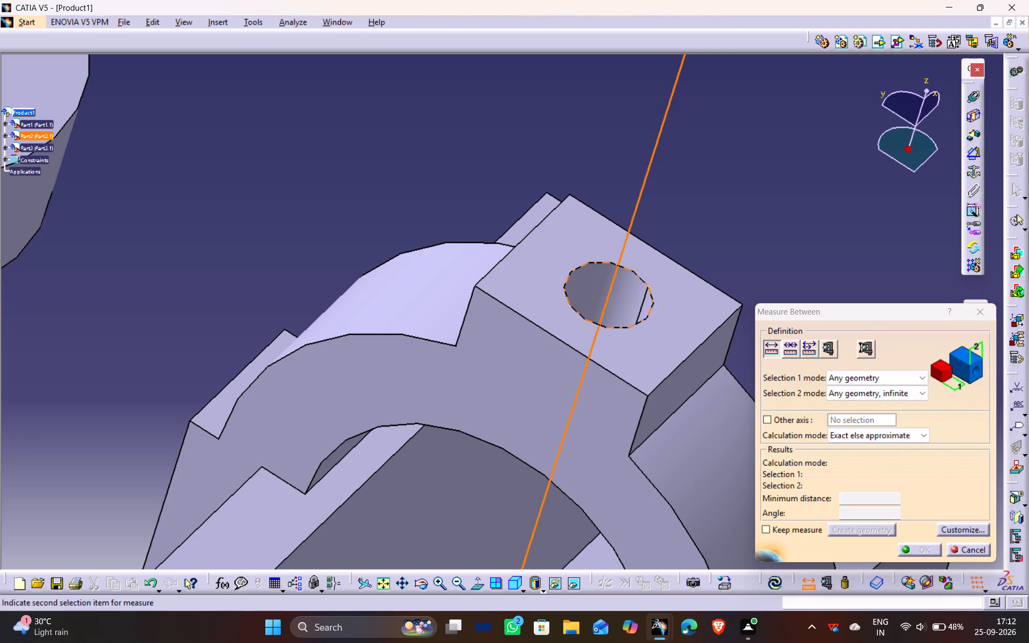
left_click(652, 305)
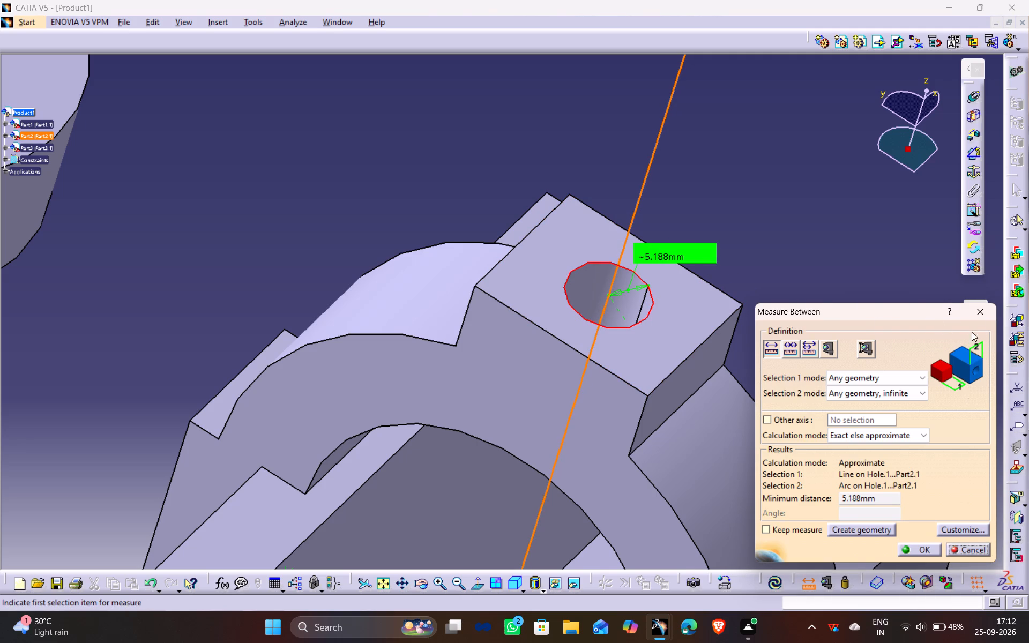
left_click(987, 318)
left_click(823, 190)
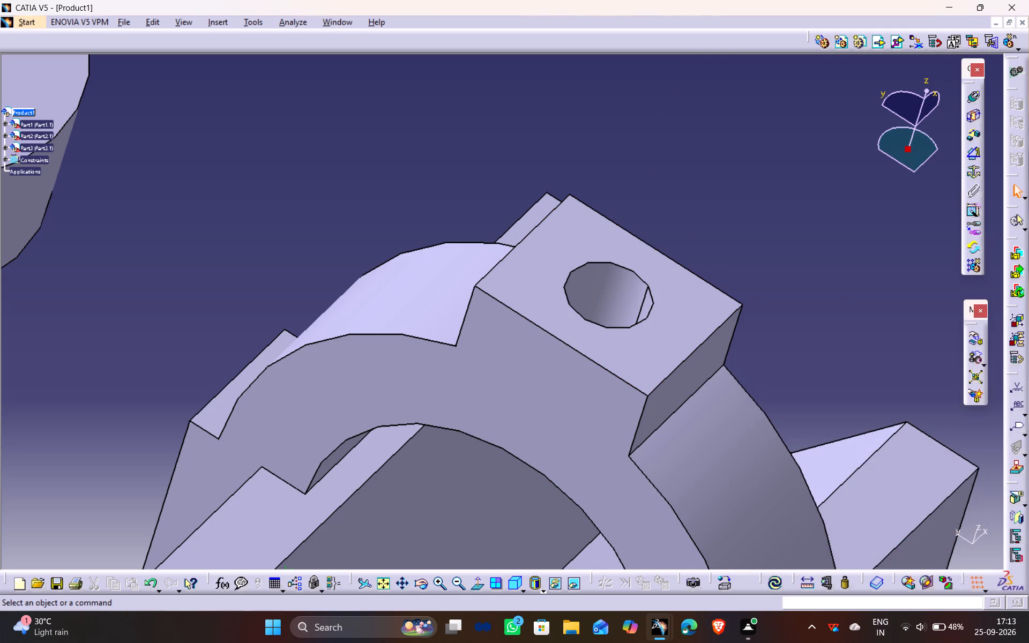
Open the pin part file A16-P3 in its own window.
middle_click_drag(427, 190, 412, 291, "ctrl")
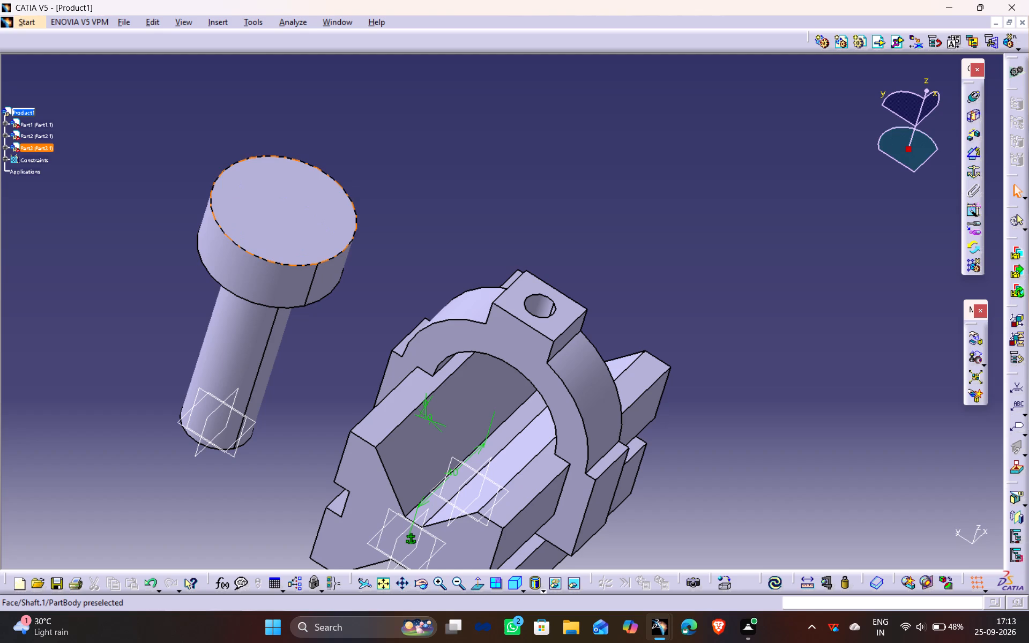
left_click(123, 21)
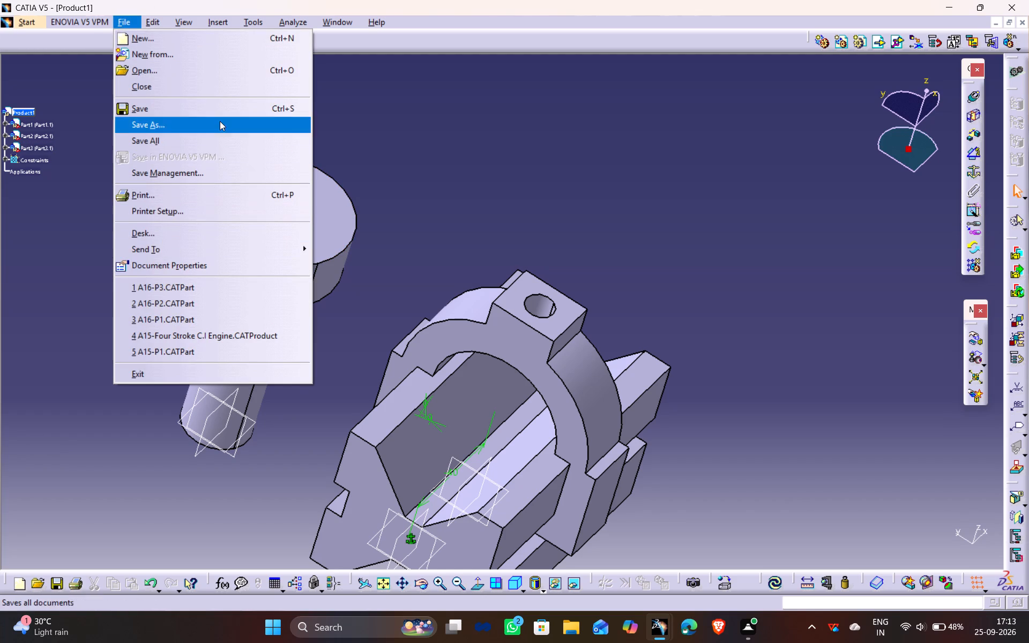
left_click(241, 65)
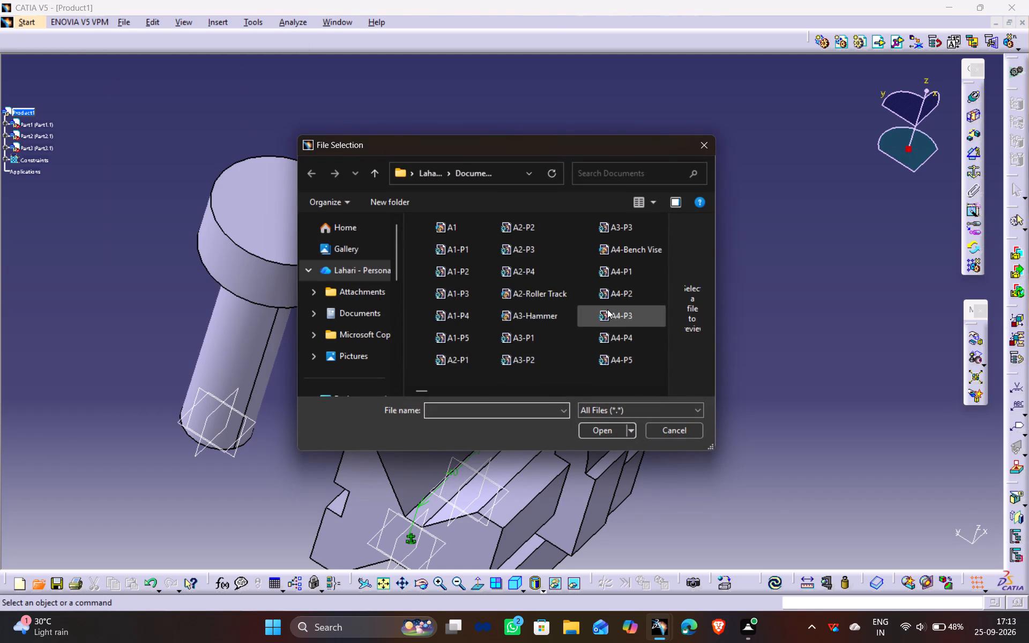
scroll(607, 309, "down", 11)
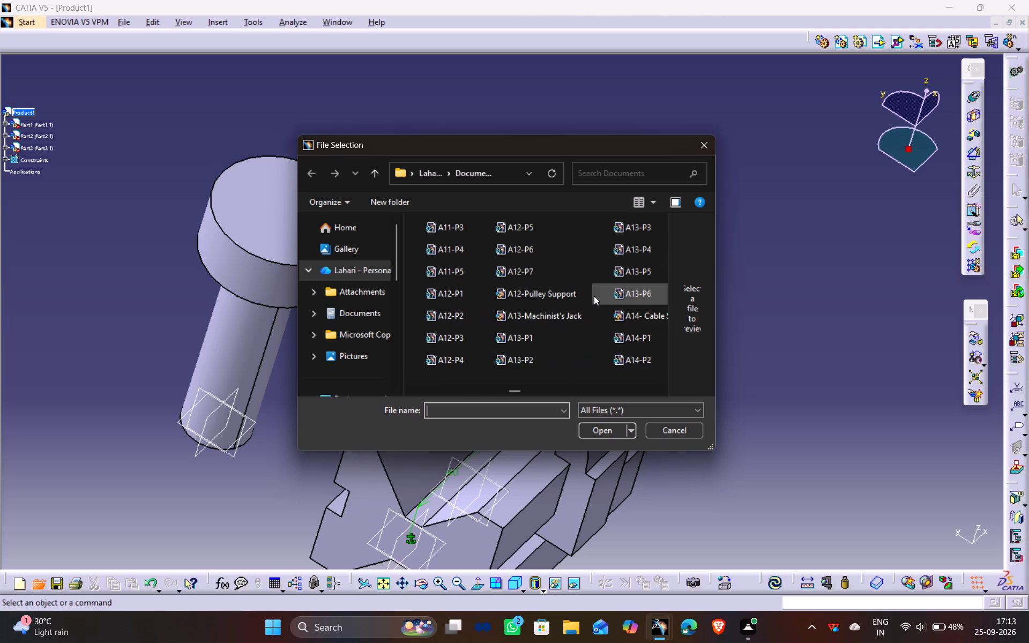
scroll(594, 294, "down", 2)
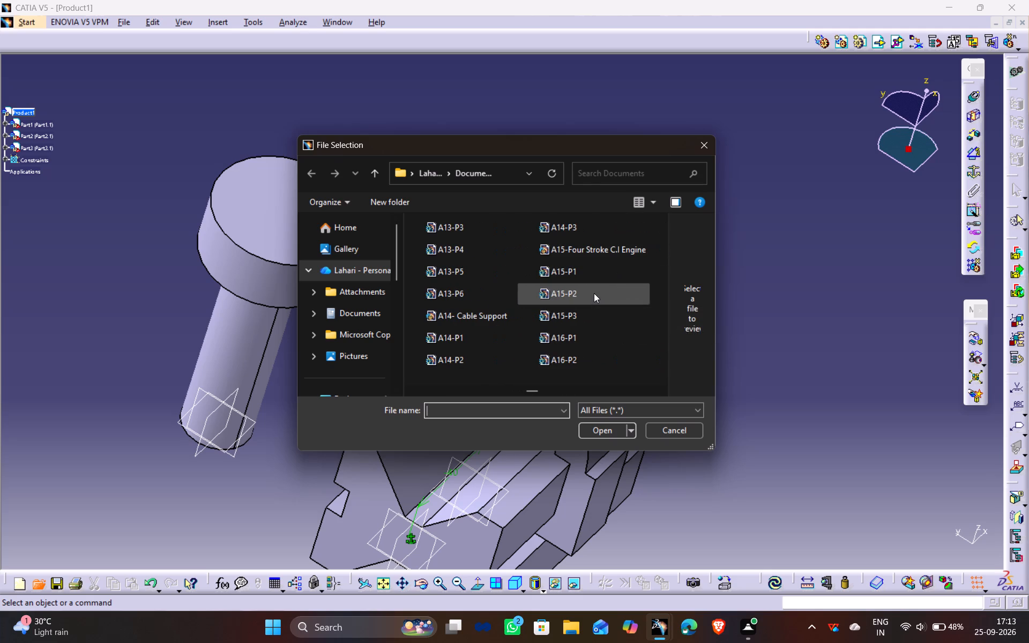
scroll(594, 291, "down", 1)
left_click(580, 223)
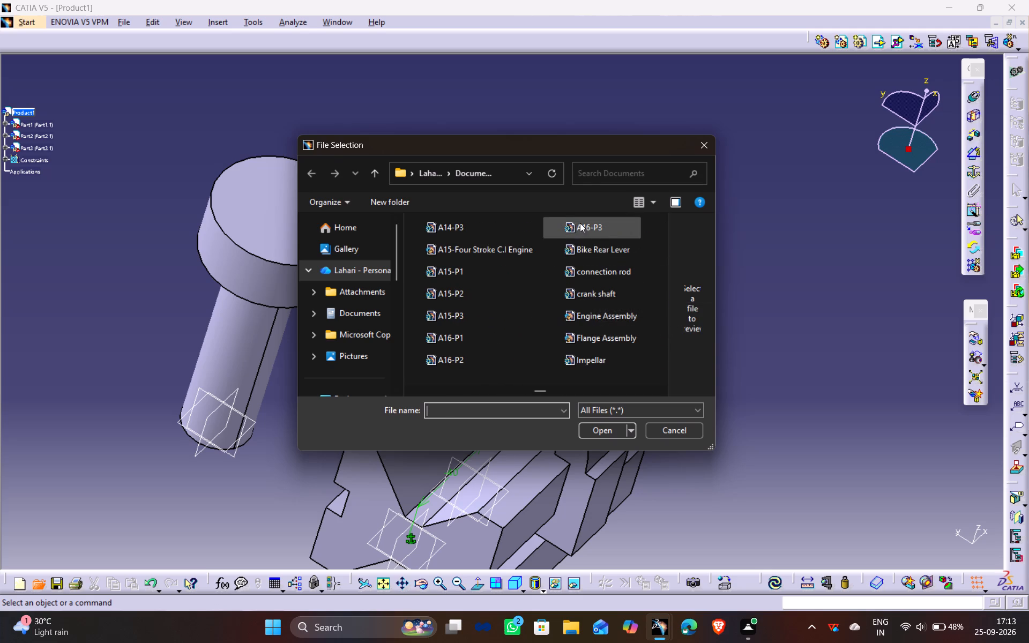
left_click(612, 432)
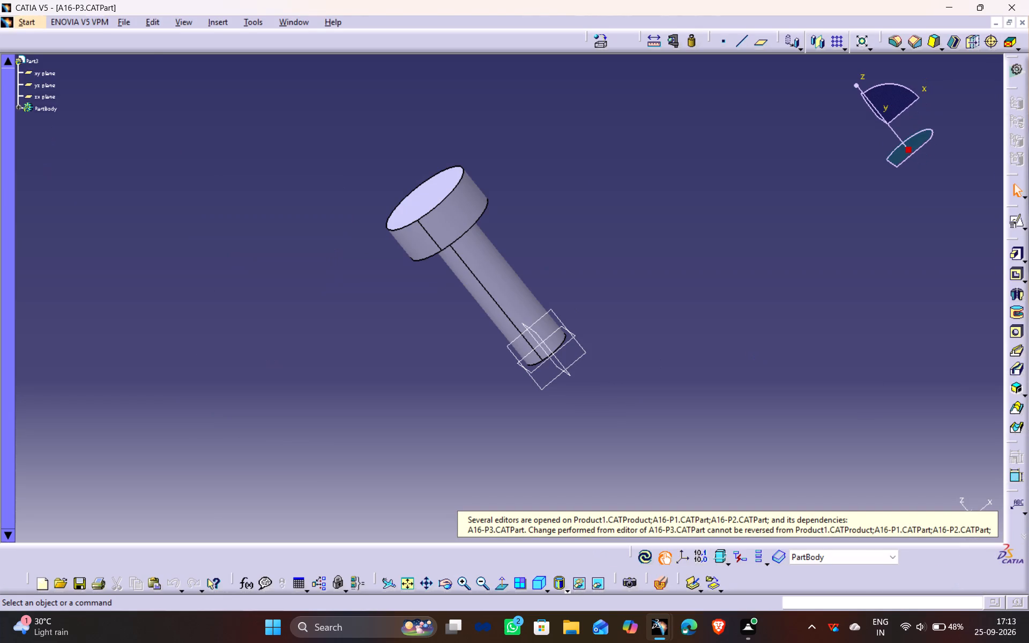
Open the profile sketch of the pin's Shaft feature and set the shank's radius dimension to 5.188 mm.
left_click(535, 585)
middle_click_drag(583, 279, 593, 375)
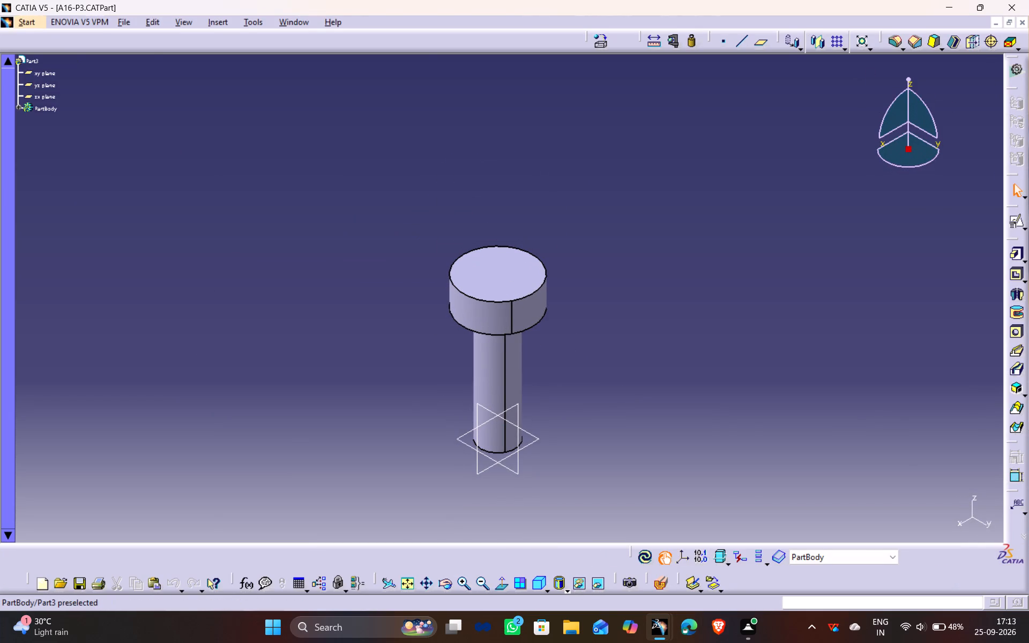
left_click(16, 106)
left_click(18, 107)
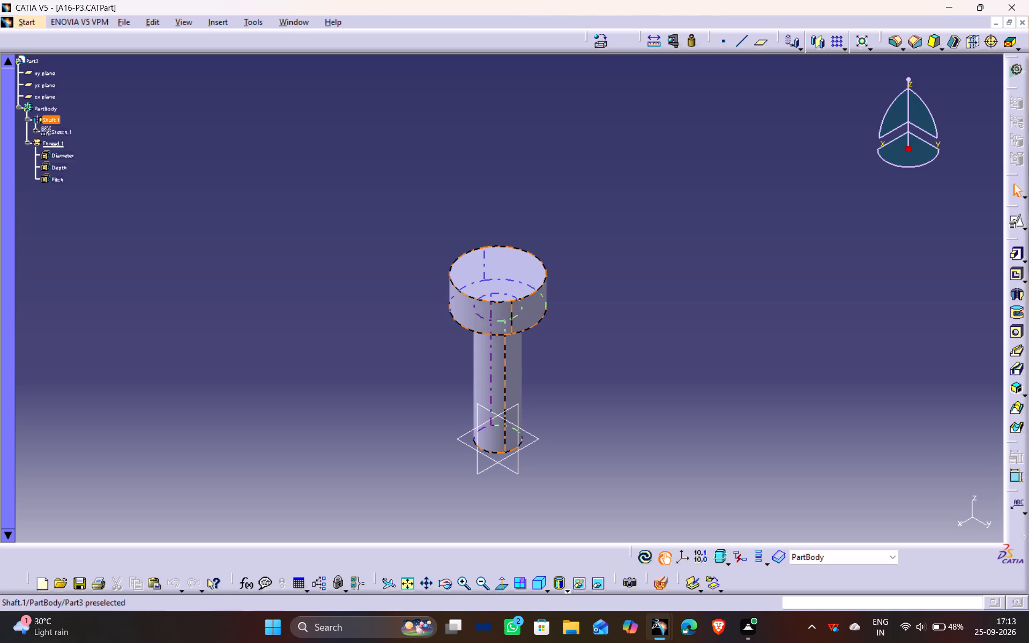
double_click(63, 130)
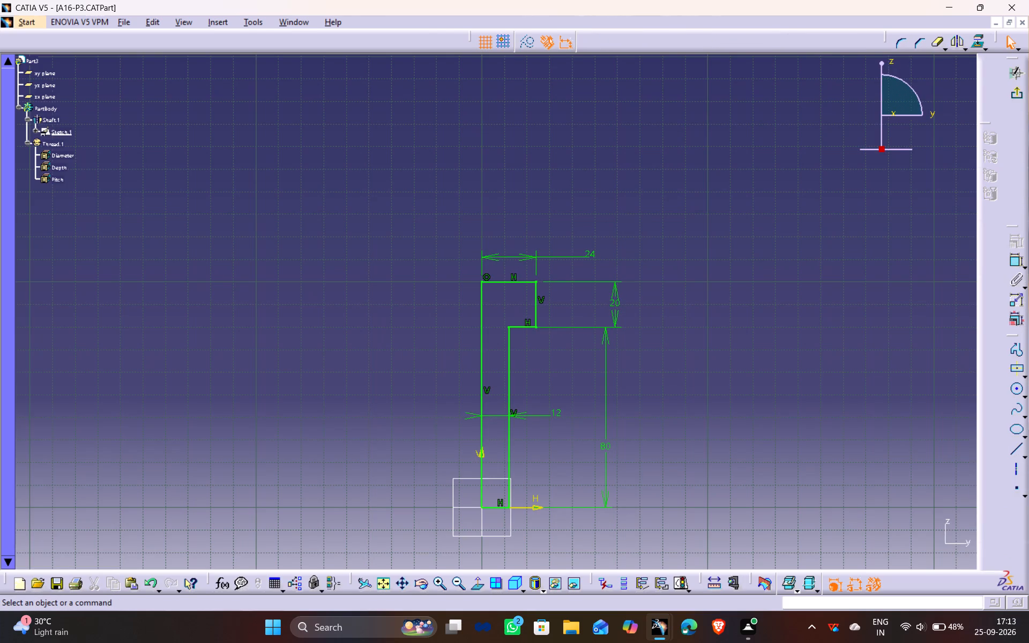
double_click(553, 409)
double_click(556, 410)
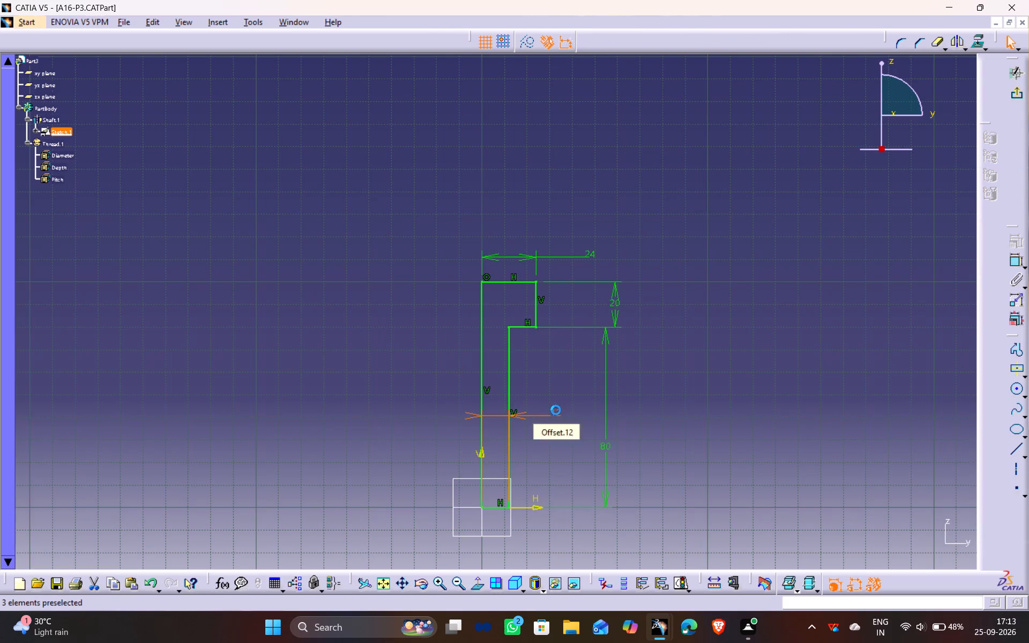
type("5.1")
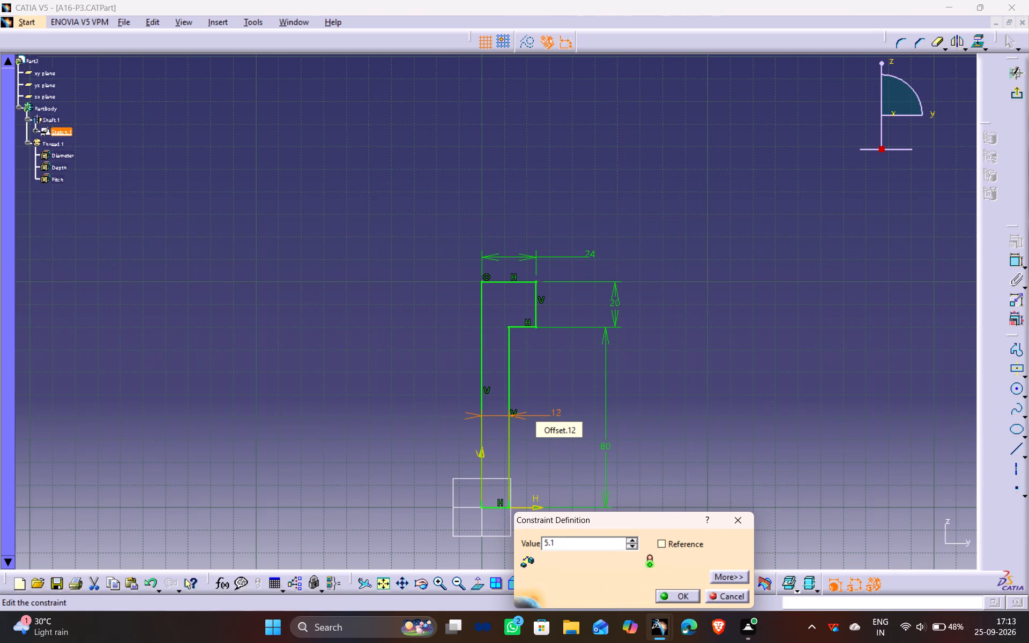
type("88")
key("Return")
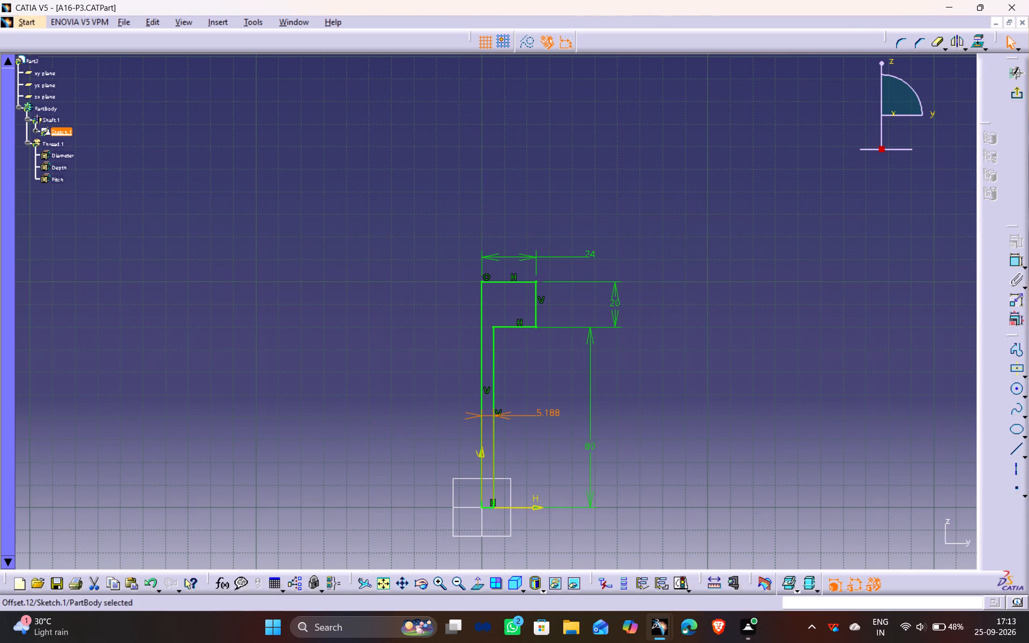
left_click(564, 362)
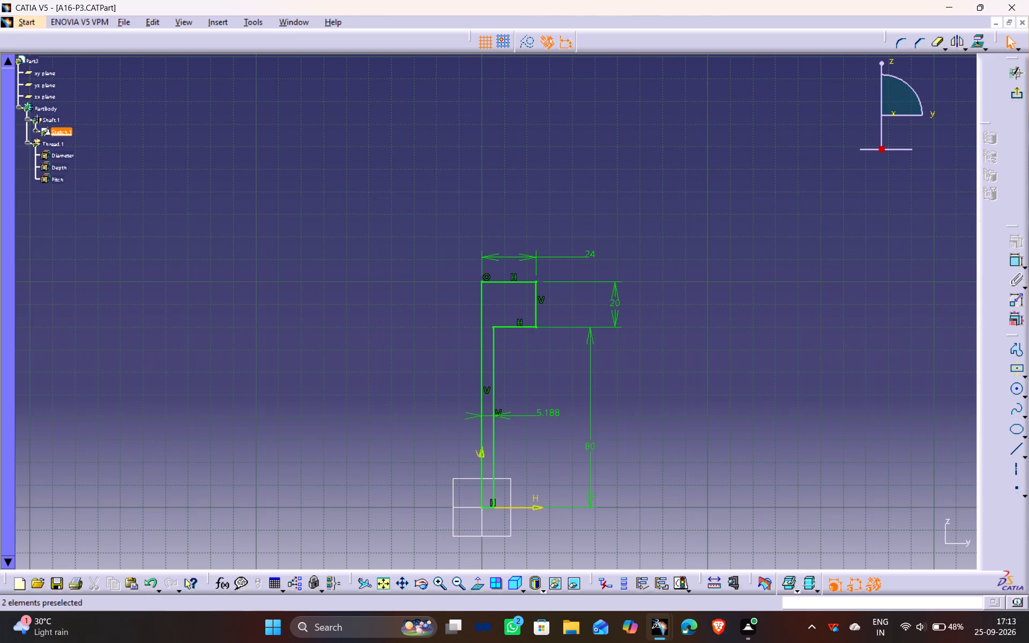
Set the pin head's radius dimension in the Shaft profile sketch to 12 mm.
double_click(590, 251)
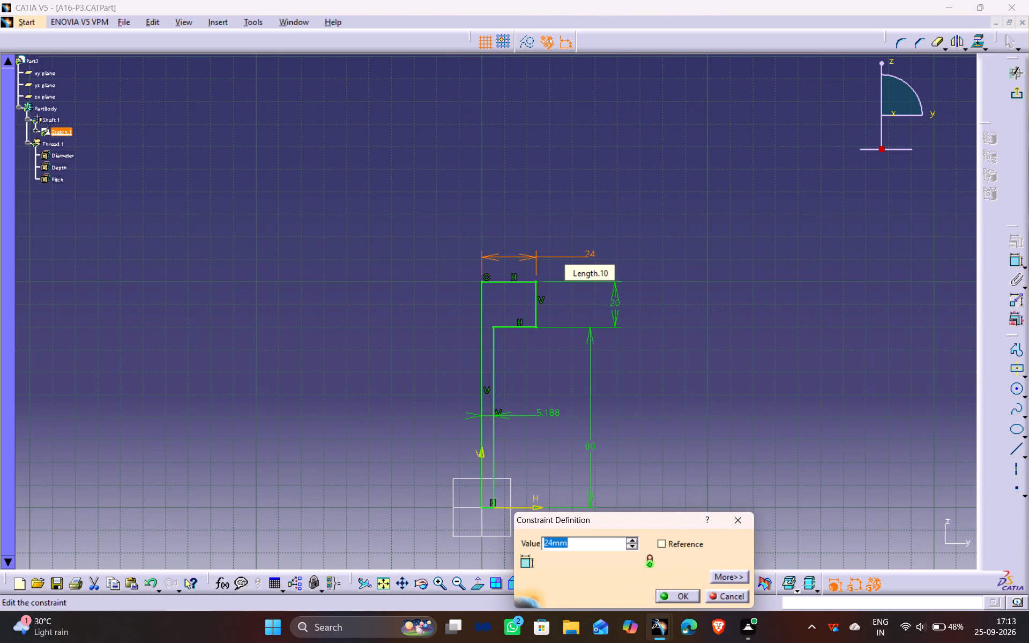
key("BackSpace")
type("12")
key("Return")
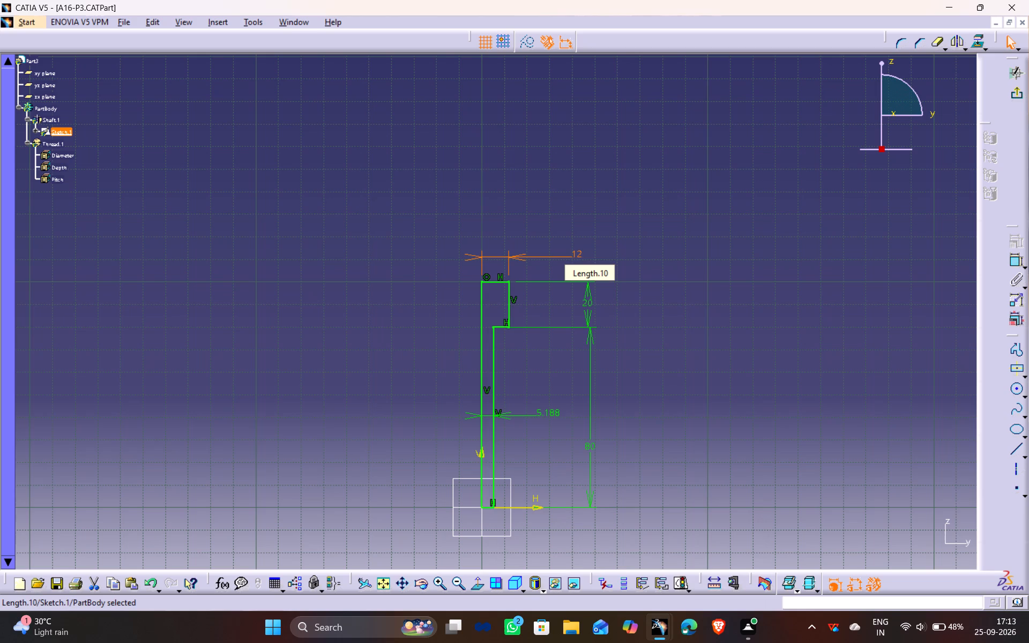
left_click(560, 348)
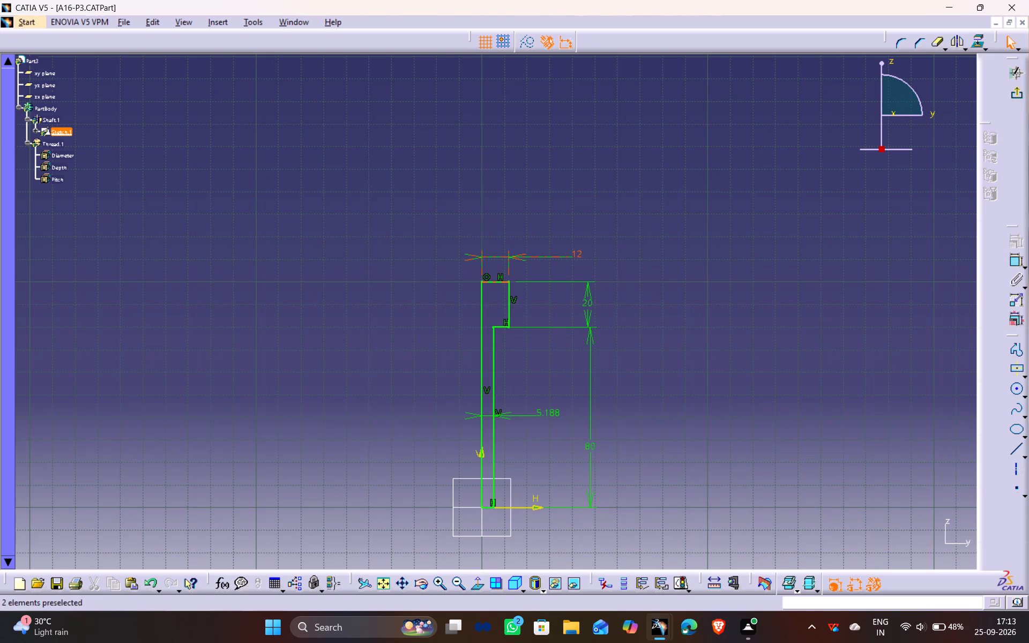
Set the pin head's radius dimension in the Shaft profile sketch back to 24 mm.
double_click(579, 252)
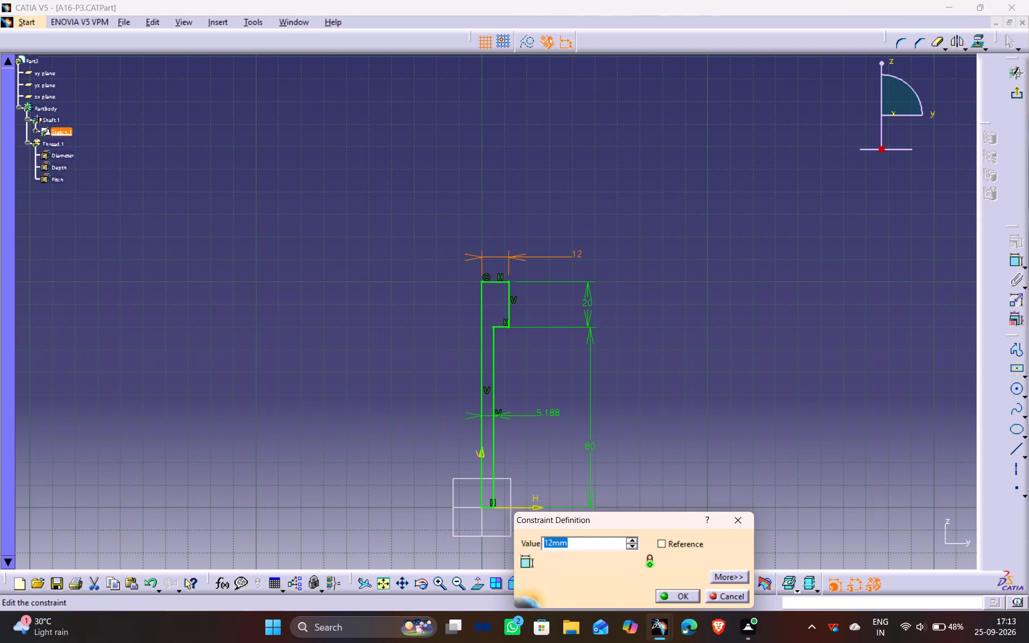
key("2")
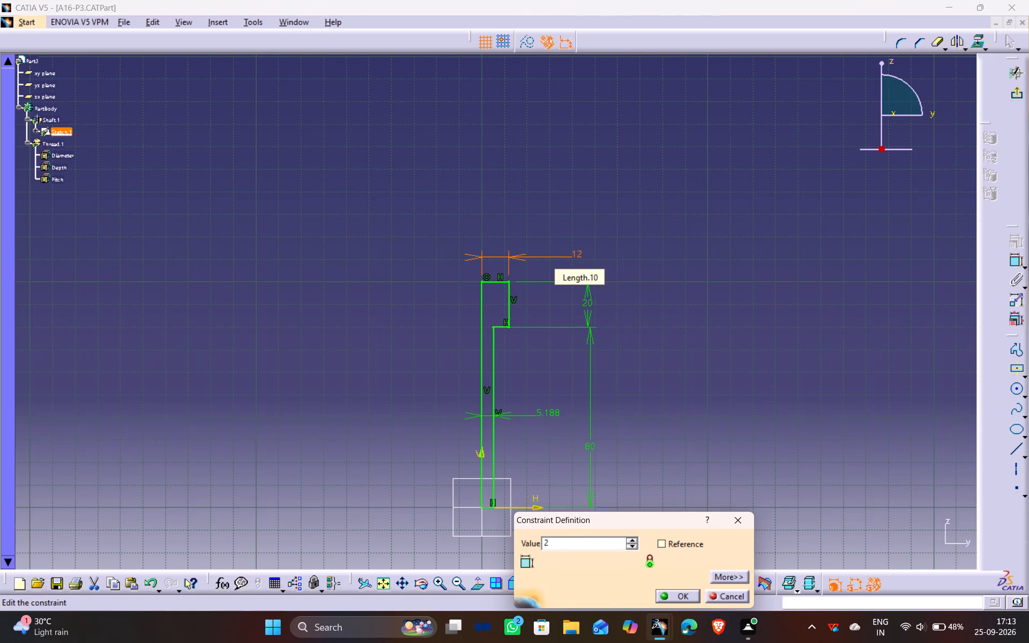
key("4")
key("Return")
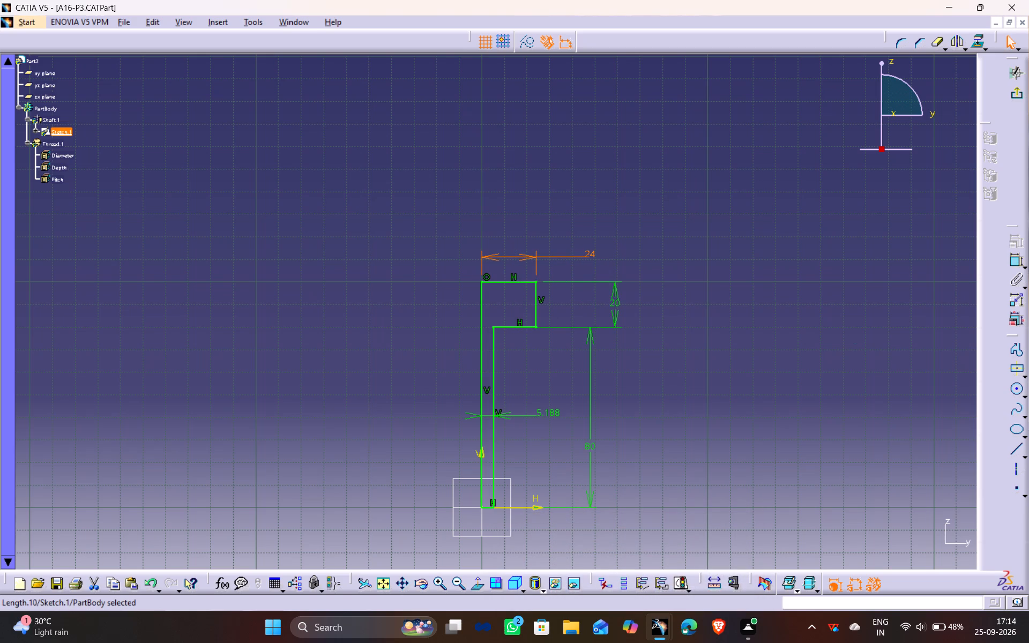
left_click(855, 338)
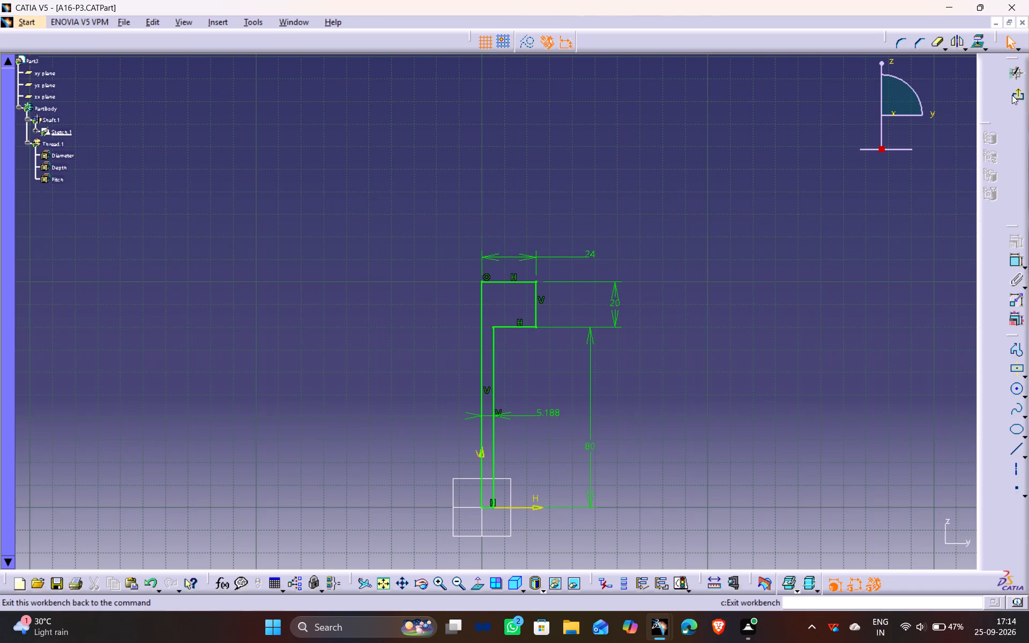
Exit the Shaft profile sketch and update the pin part.
left_click(1024, 94)
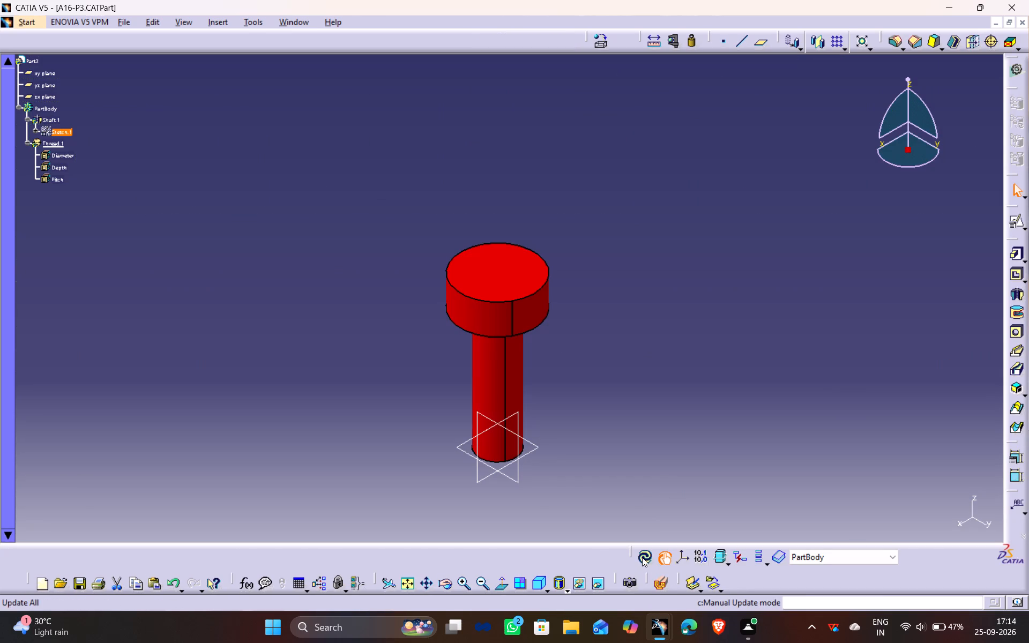
left_click(642, 557)
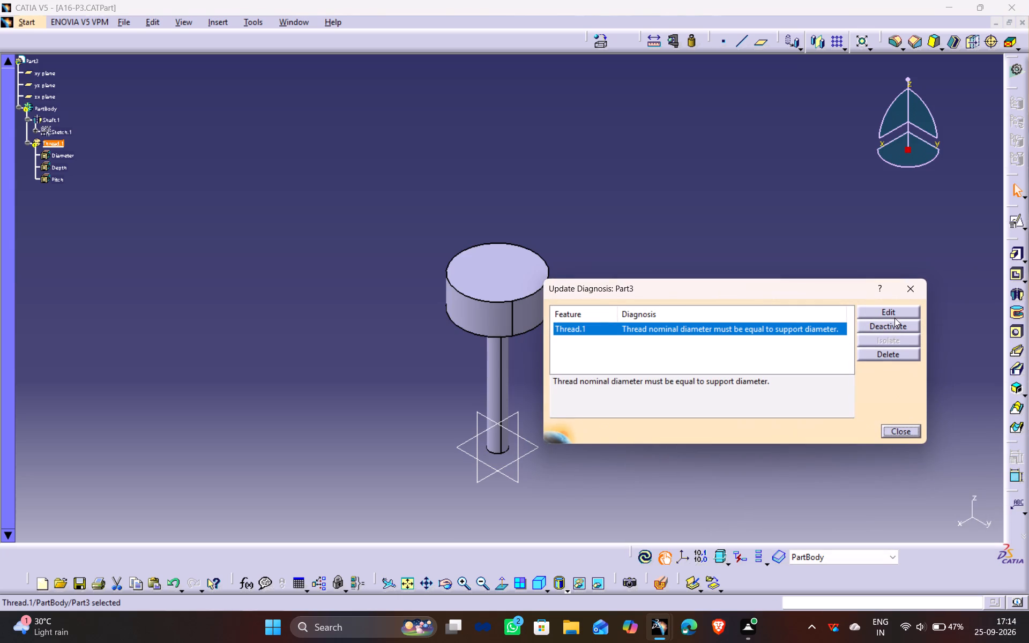
Open the pin's Thread.1 feature for editing from the update diagnosis.
left_click(894, 306)
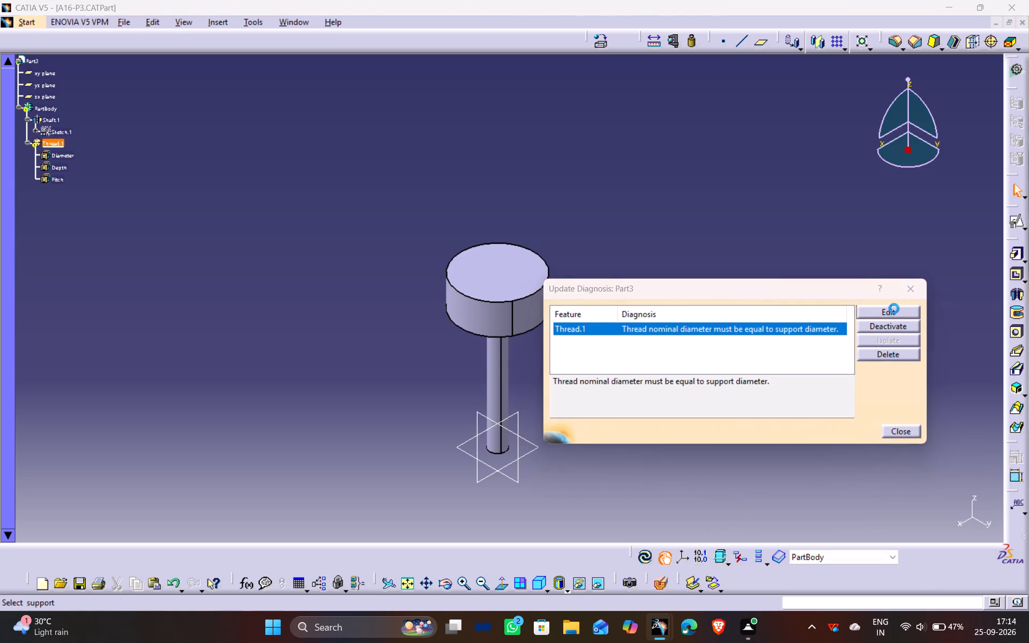
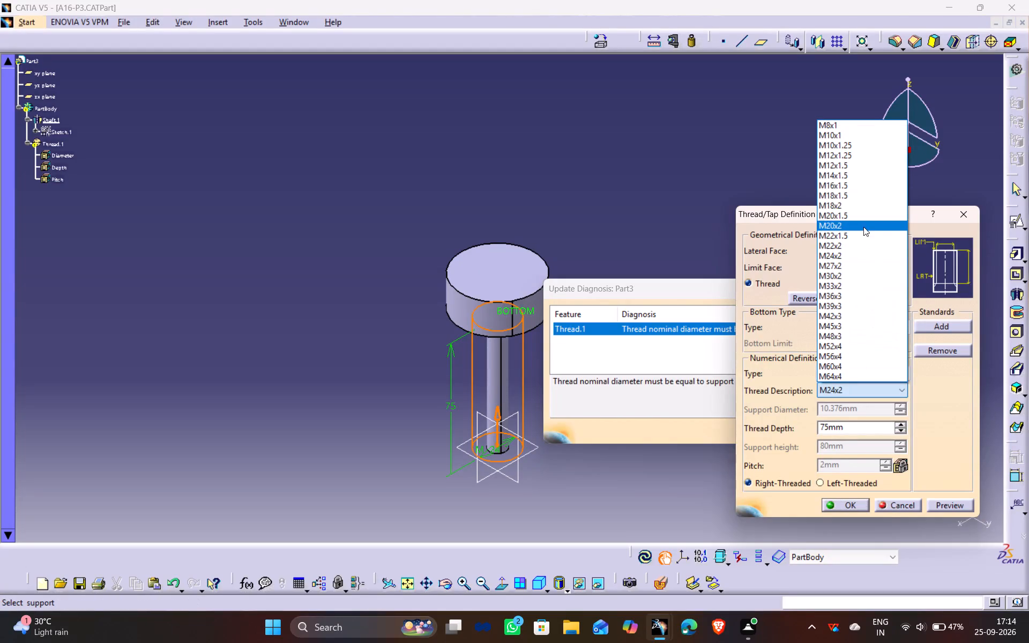
Set Thread.1's thread description to M12x1.5 and inspect the resized thread outline along the pin shank.
left_click(854, 168)
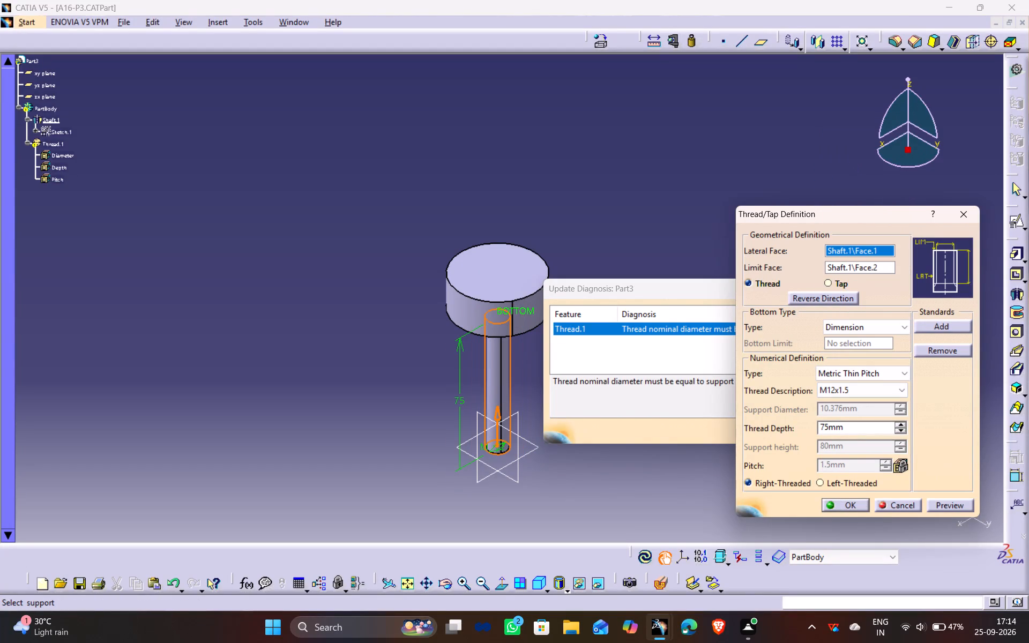
middle_click_drag(540, 514, 553, 409)
left_click_drag(540, 514, 553, 409)
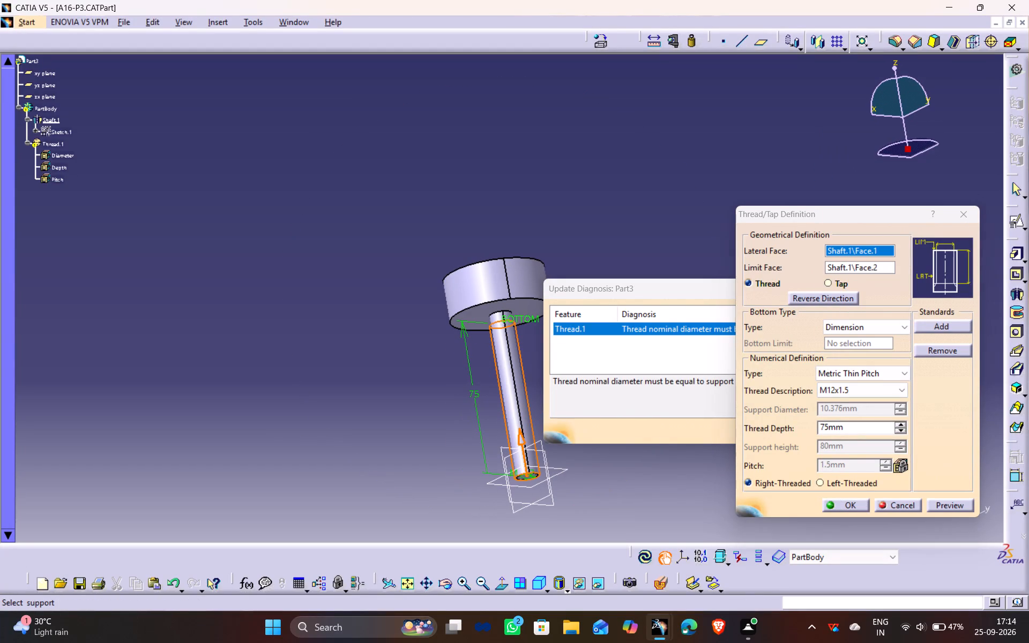
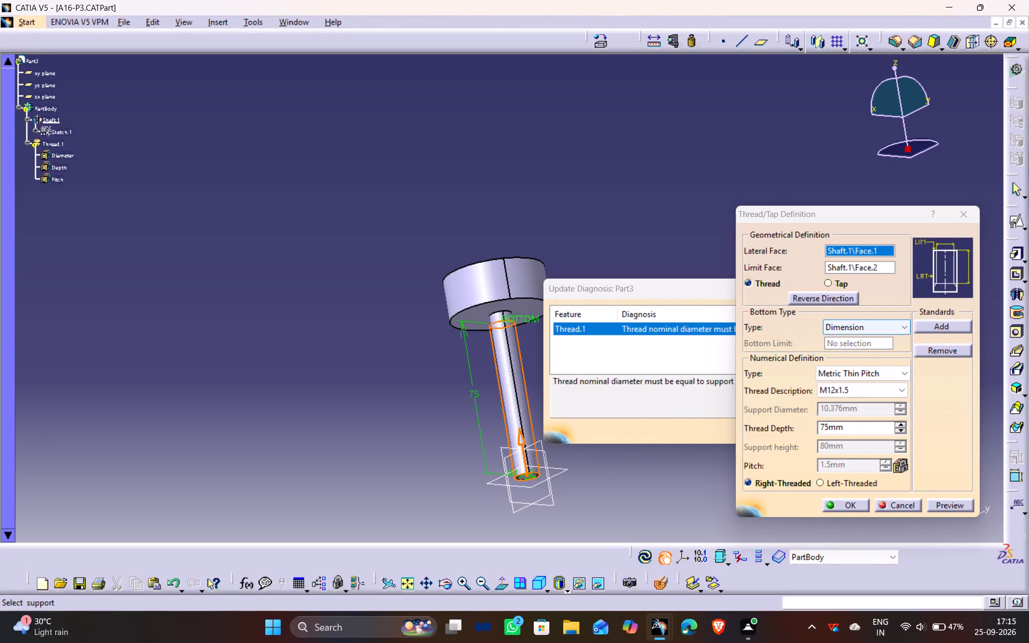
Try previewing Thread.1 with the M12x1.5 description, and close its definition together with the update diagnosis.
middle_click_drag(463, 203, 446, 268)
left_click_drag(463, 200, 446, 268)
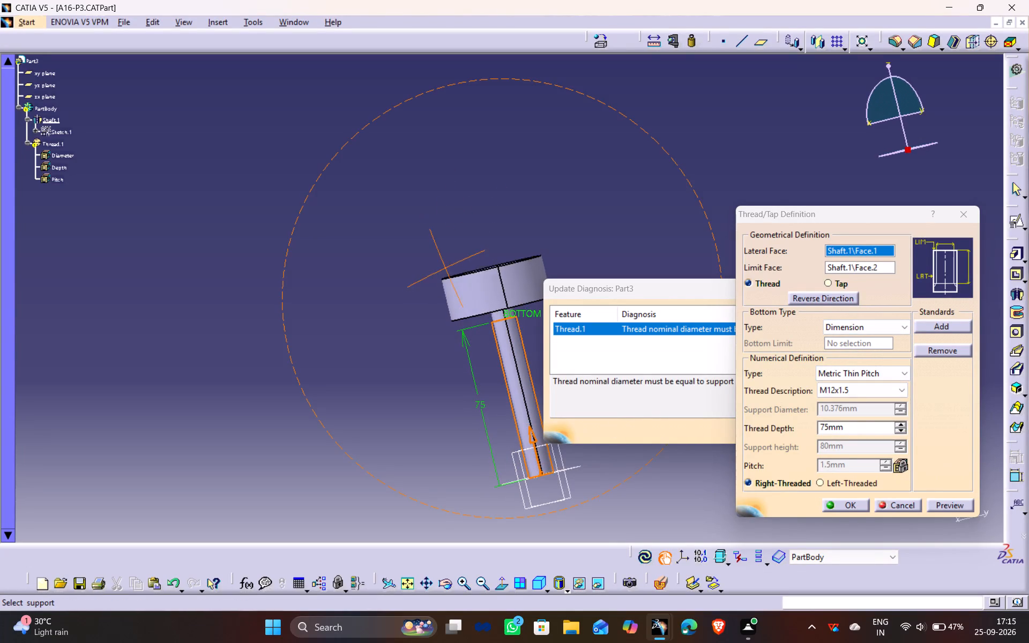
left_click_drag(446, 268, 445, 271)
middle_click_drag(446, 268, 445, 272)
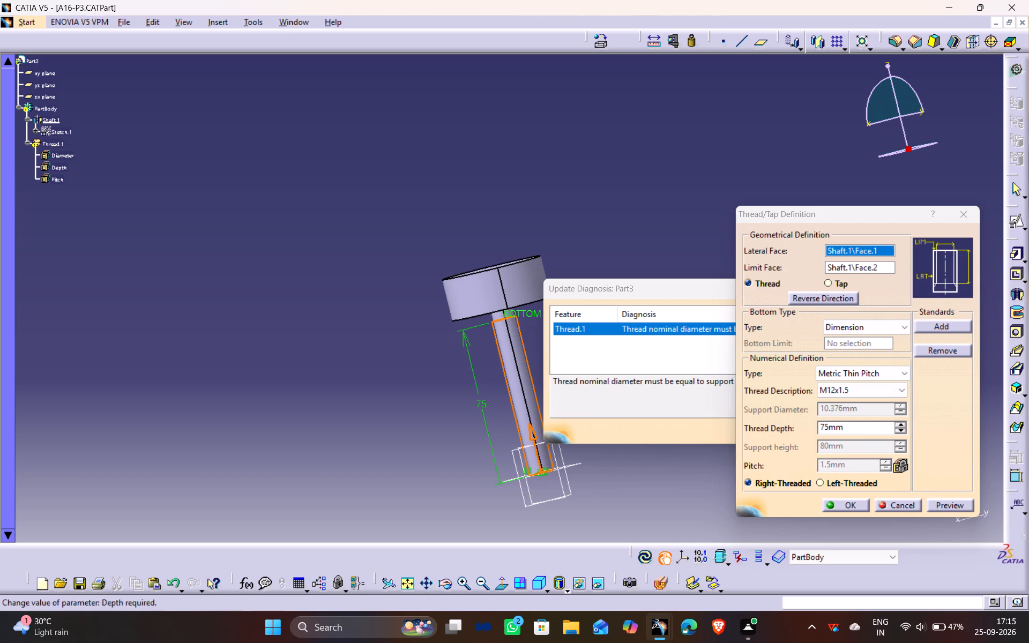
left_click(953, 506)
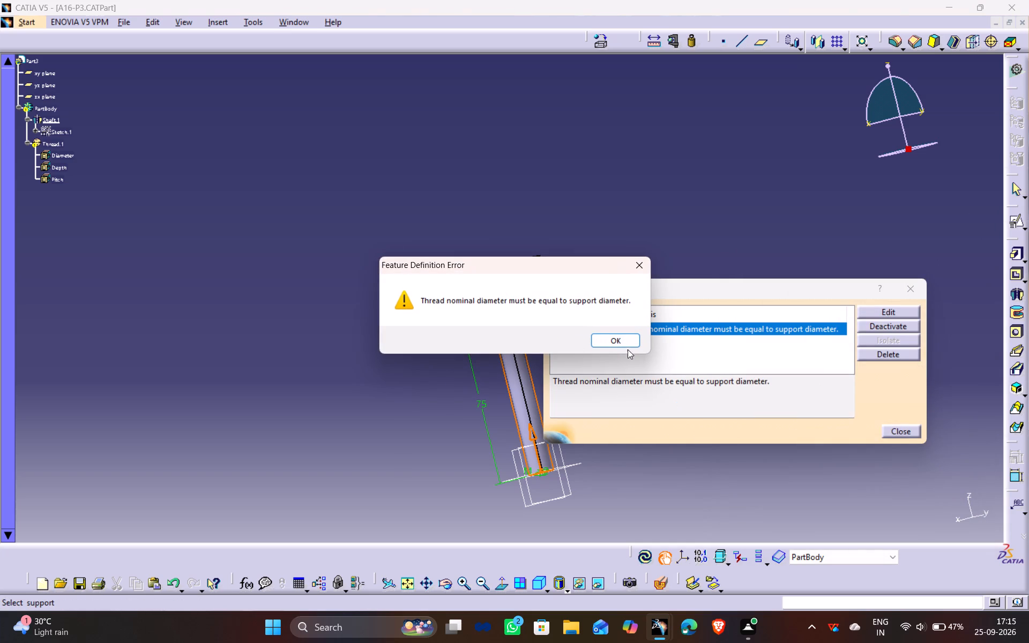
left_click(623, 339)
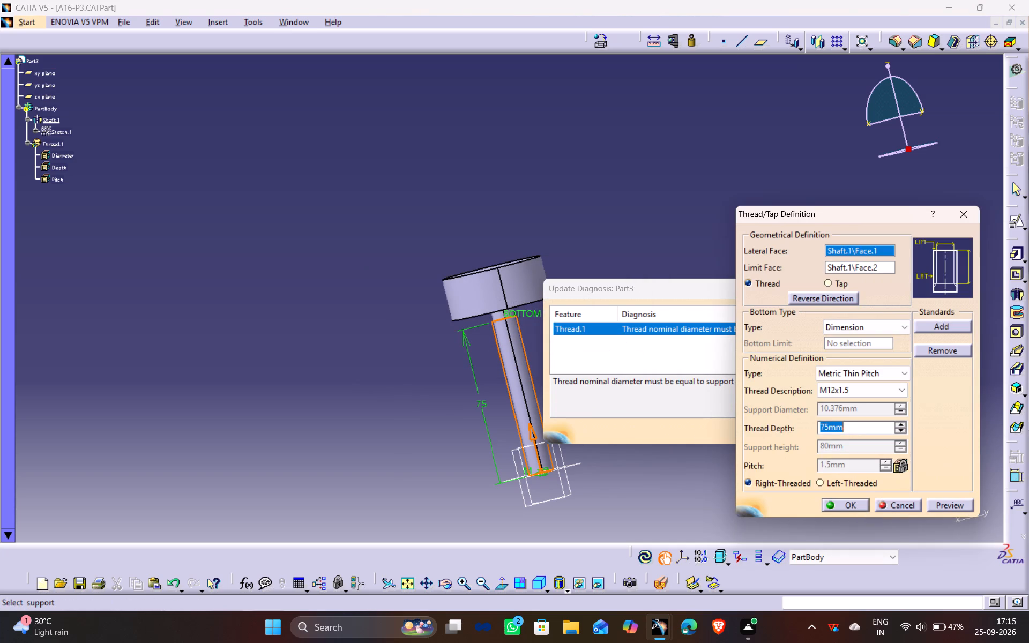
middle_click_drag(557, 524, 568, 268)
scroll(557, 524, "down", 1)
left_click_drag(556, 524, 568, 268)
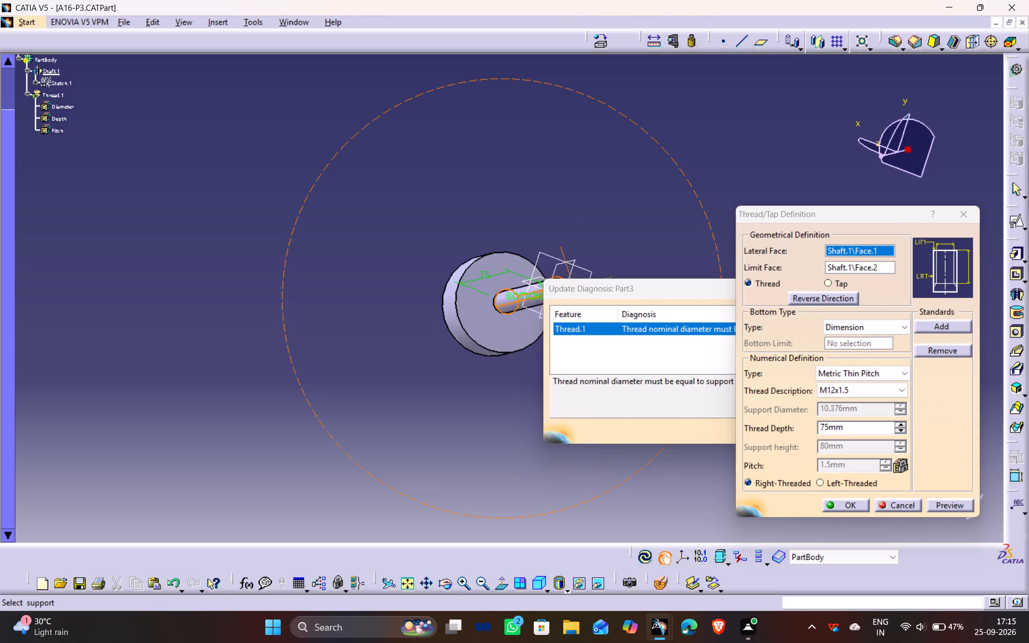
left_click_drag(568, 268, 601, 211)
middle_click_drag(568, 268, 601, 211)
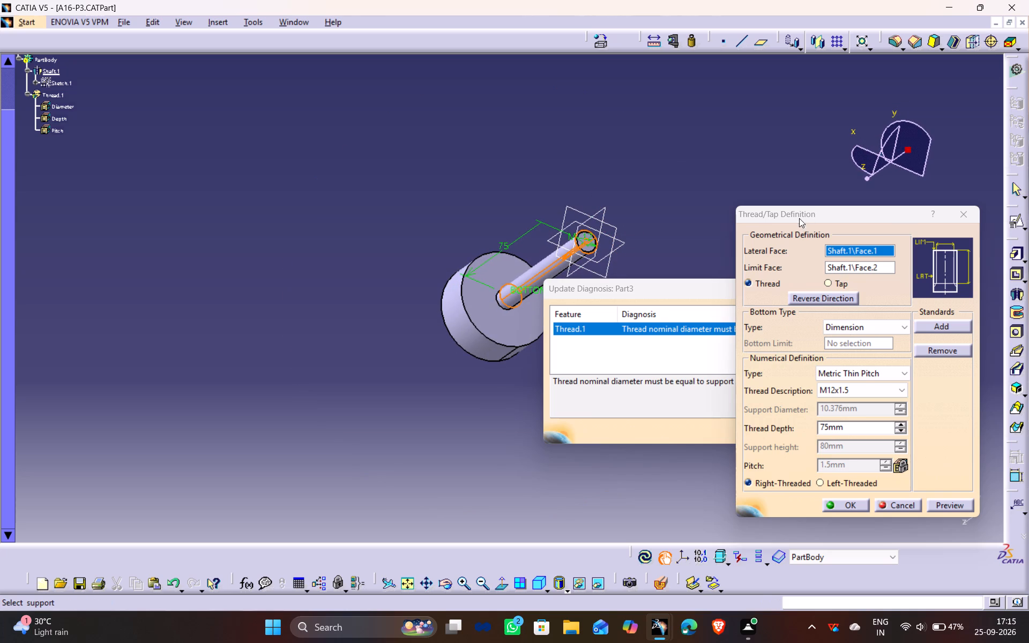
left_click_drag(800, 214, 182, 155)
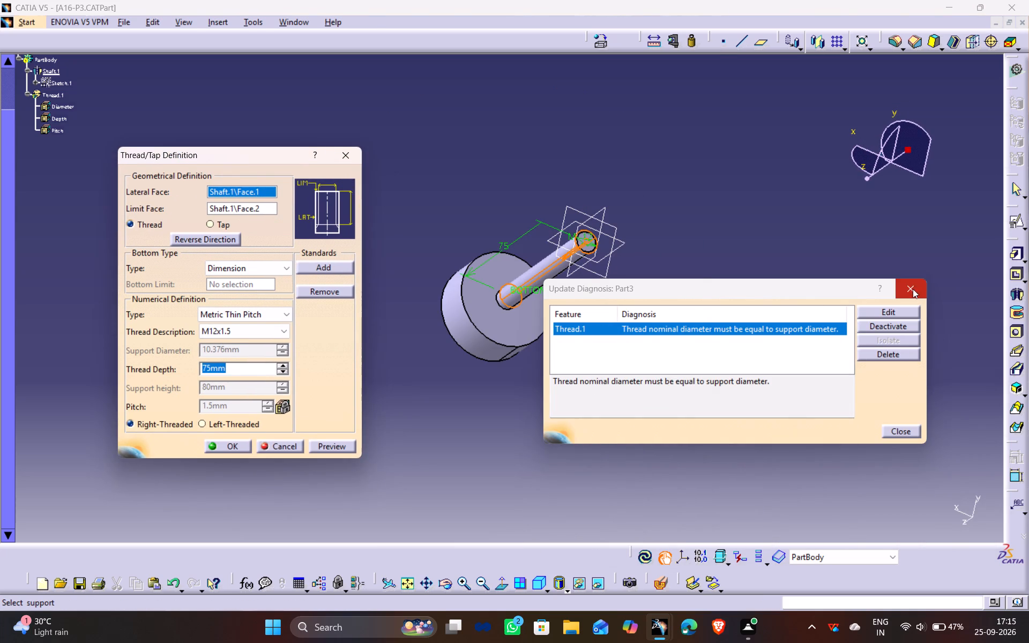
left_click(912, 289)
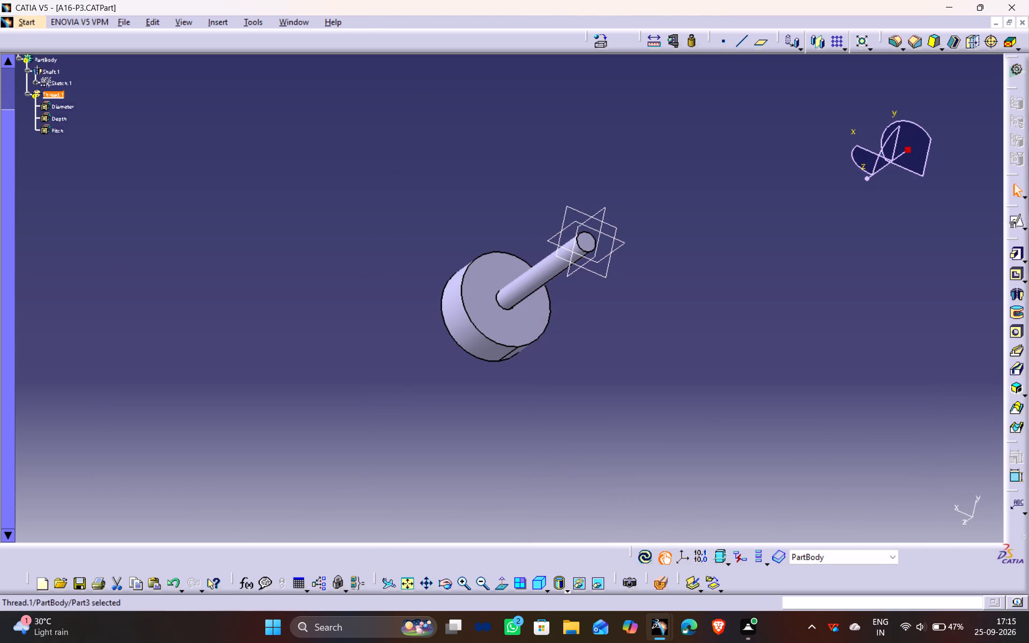
Deactivate Thread.1 from the part's update diagnosis and update the part again.
left_click(643, 558)
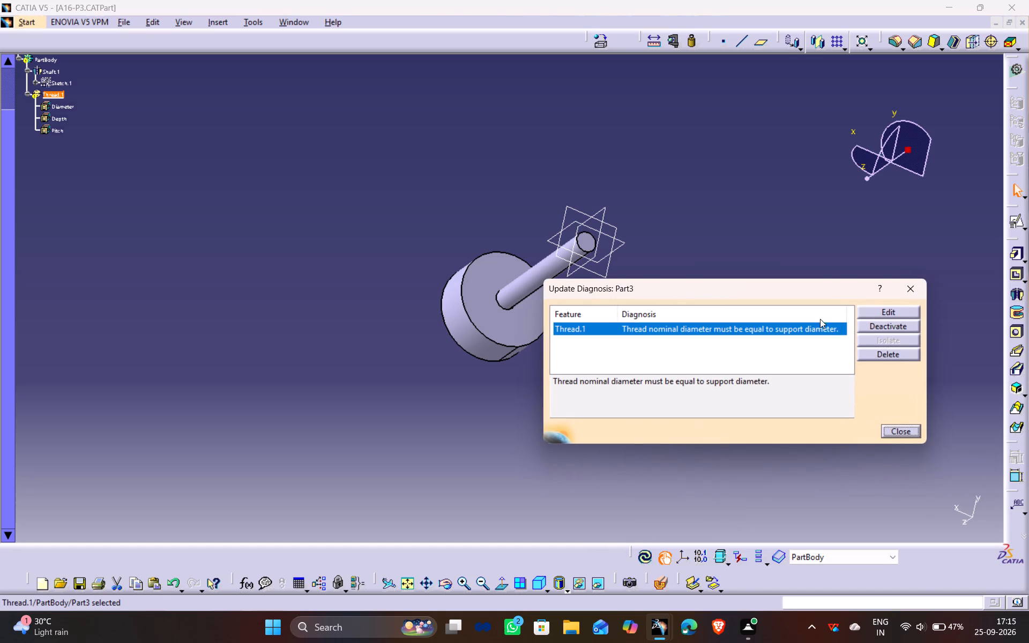
left_click(885, 326)
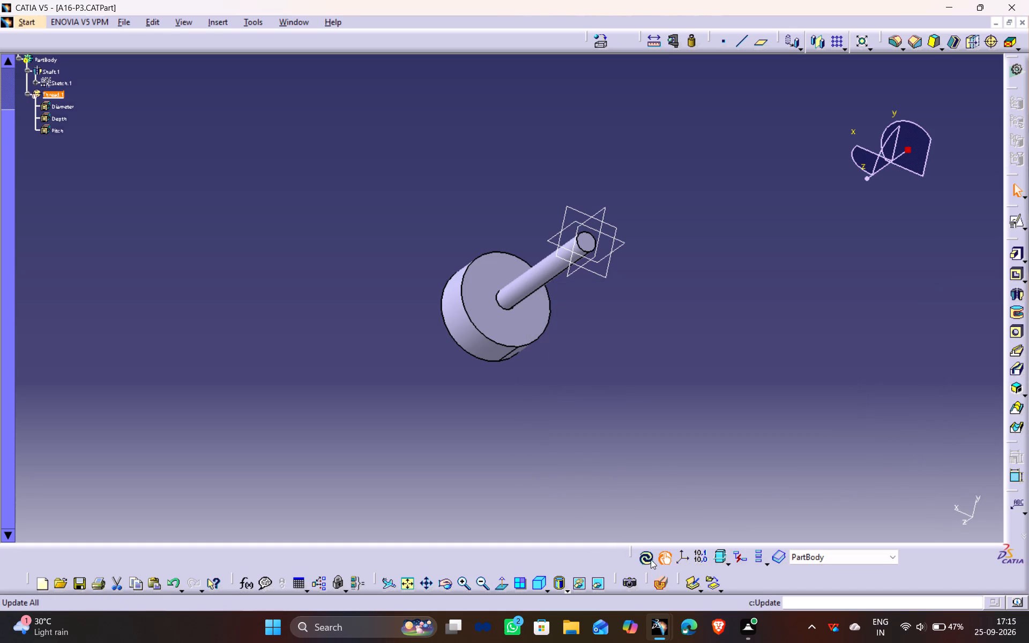
left_click(649, 558)
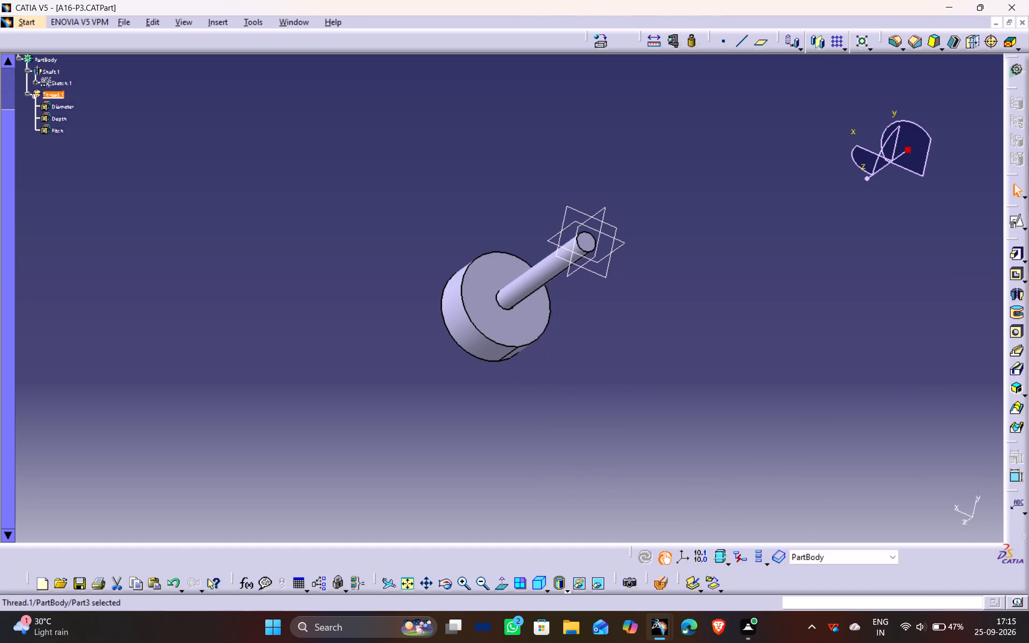
Start a new external thread with the pin shank's cylindrical face as lateral face and its free end face as limit face.
scroll(55, 87, "up", 1)
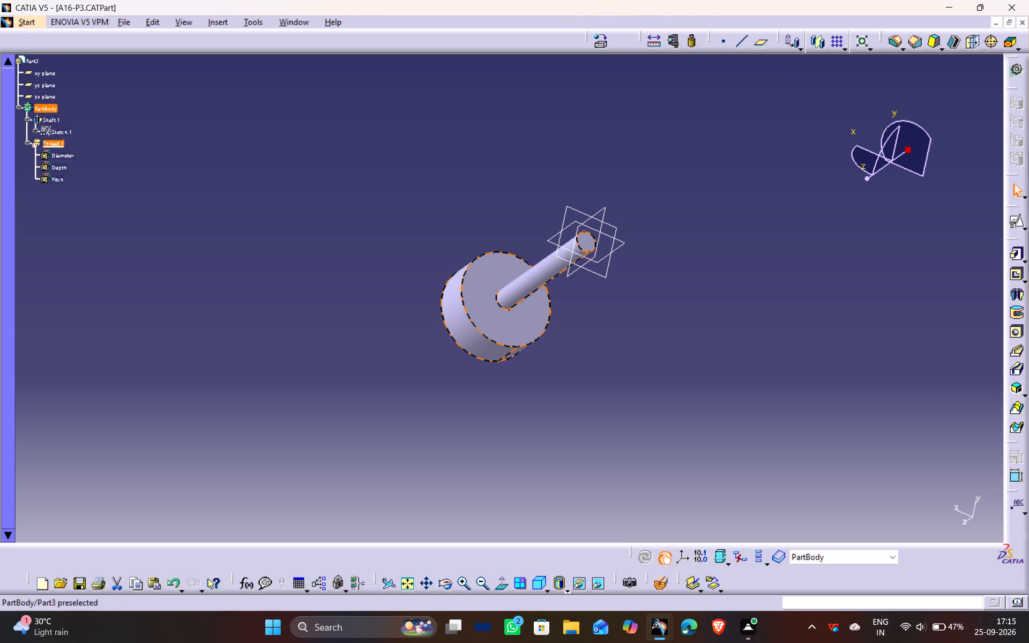
left_click(992, 43)
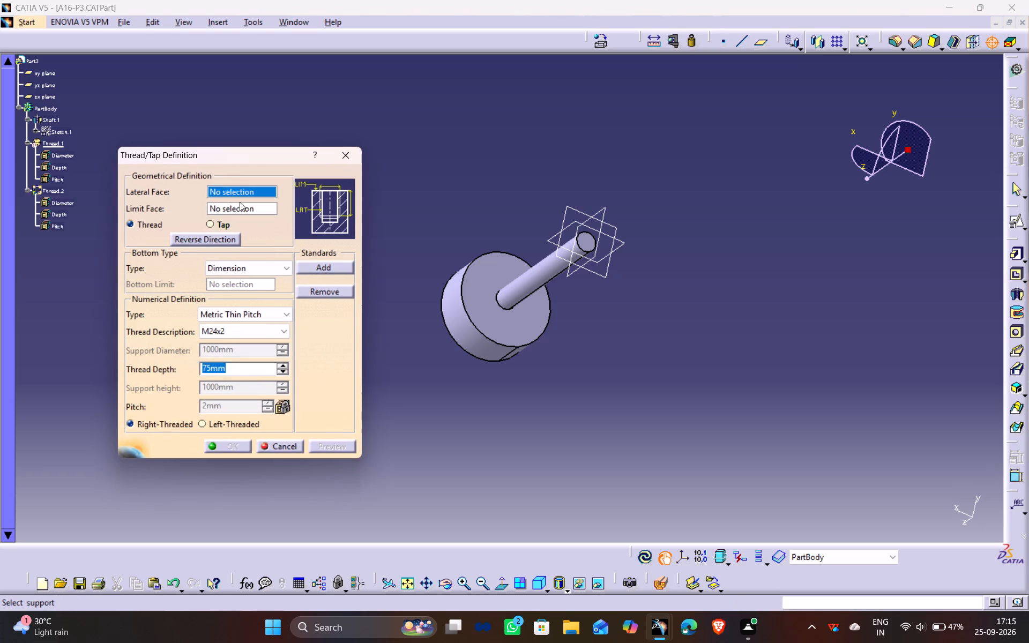
left_click(550, 272)
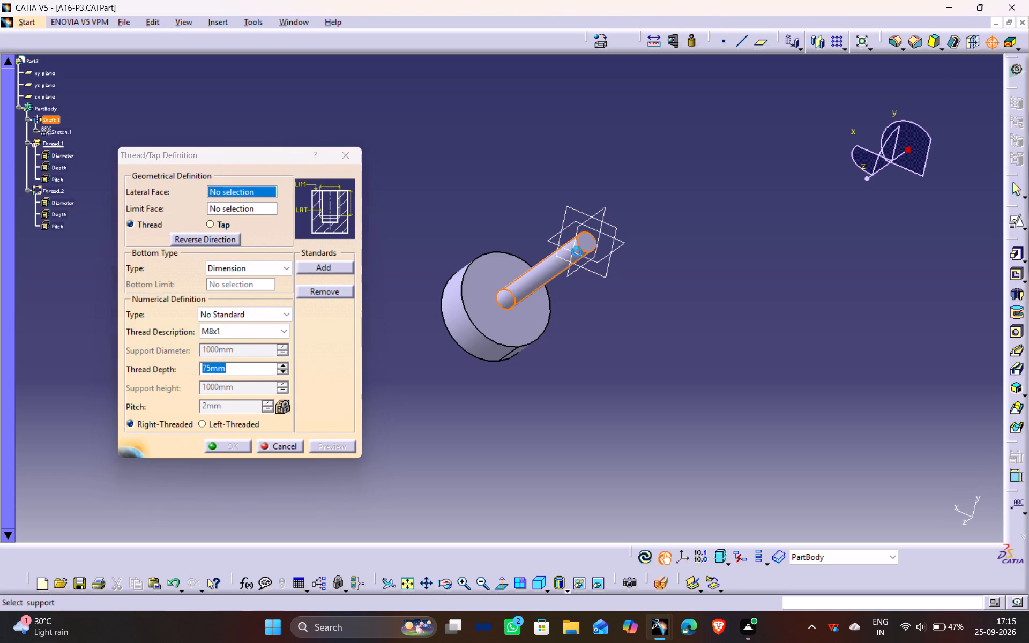
left_click(588, 243)
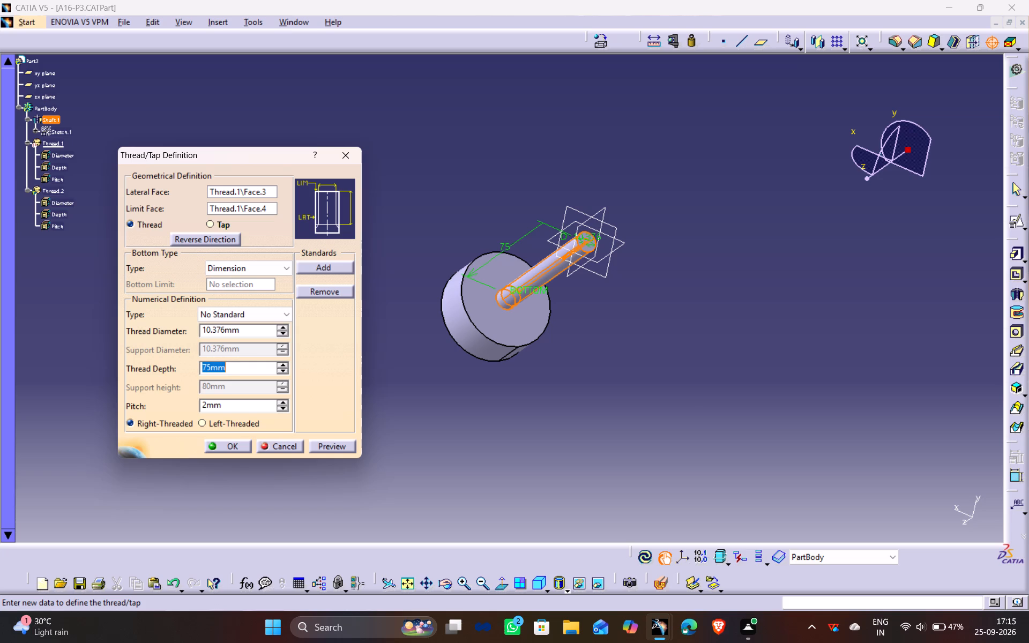
middle_click_drag(481, 160, 642, 266)
left_click_drag(481, 160, 642, 265)
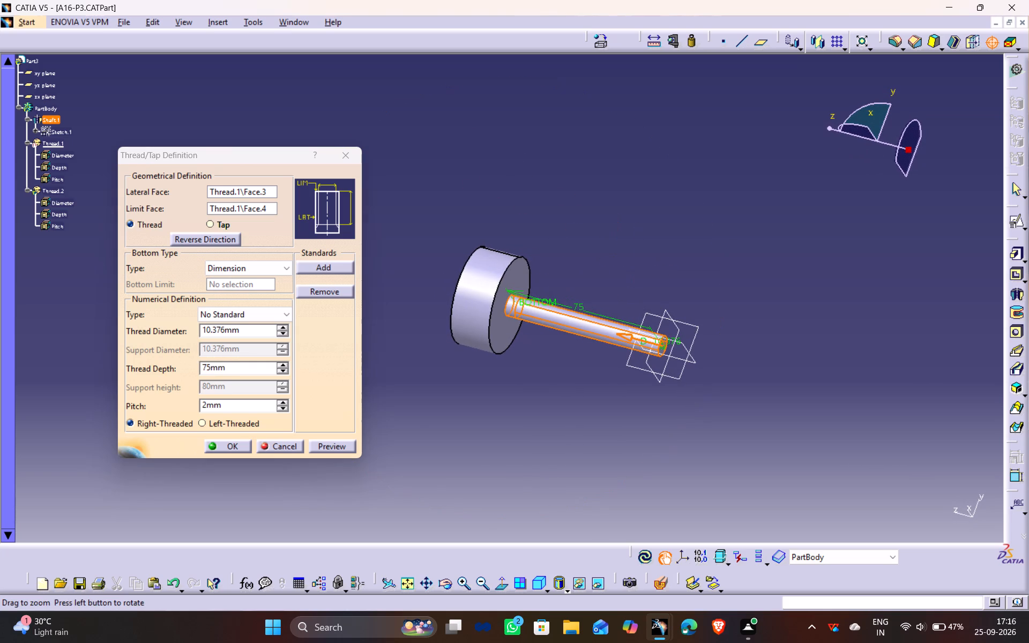
middle_click_drag(513, 395, 588, 242)
left_click_drag(513, 395, 588, 242)
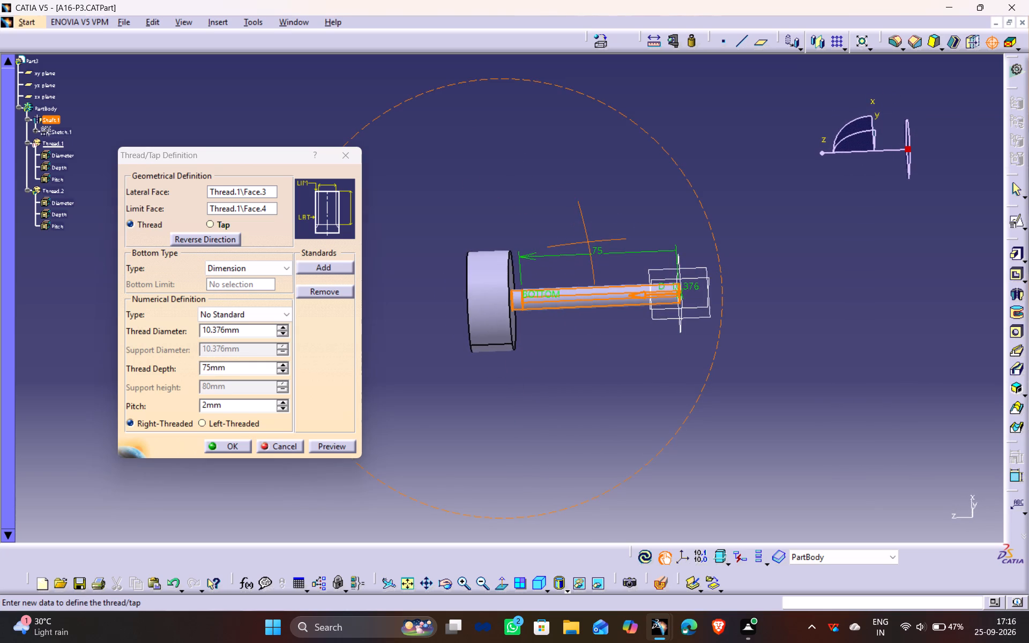
left_click_drag(588, 242, 524, 272)
middle_click_drag(588, 242, 524, 272)
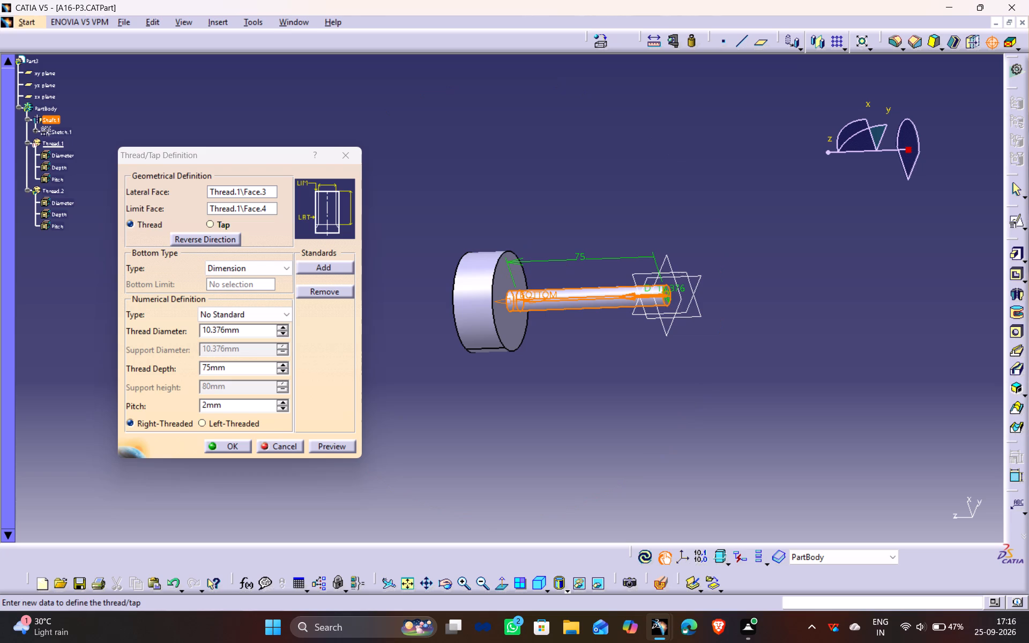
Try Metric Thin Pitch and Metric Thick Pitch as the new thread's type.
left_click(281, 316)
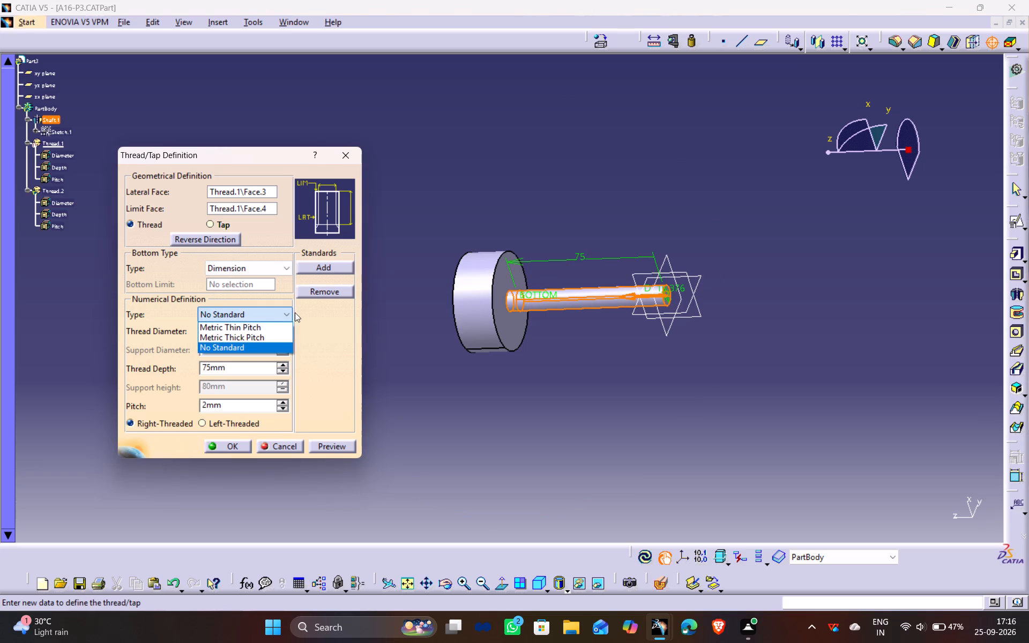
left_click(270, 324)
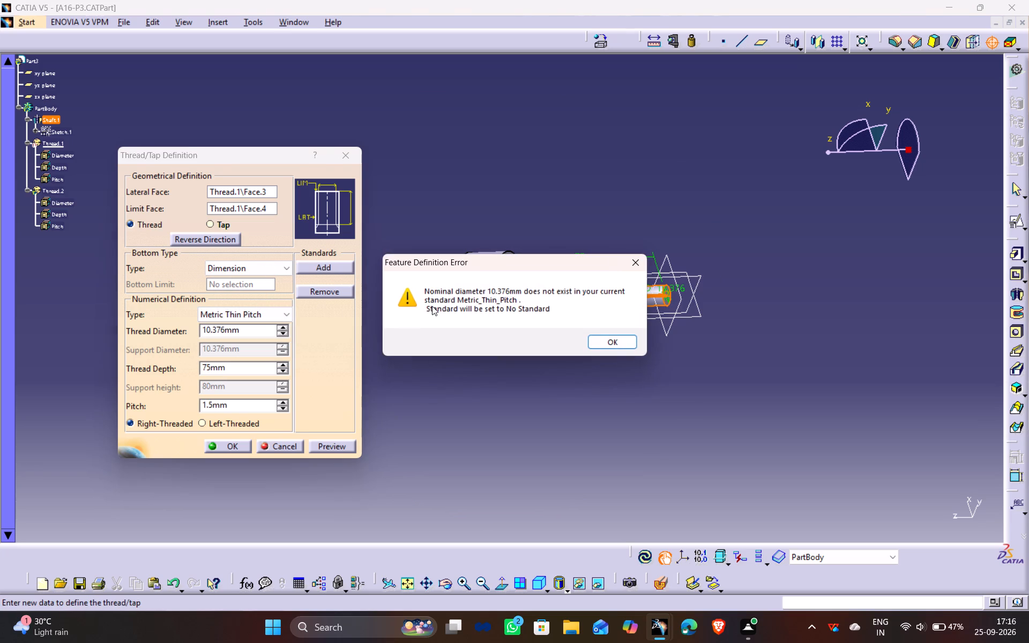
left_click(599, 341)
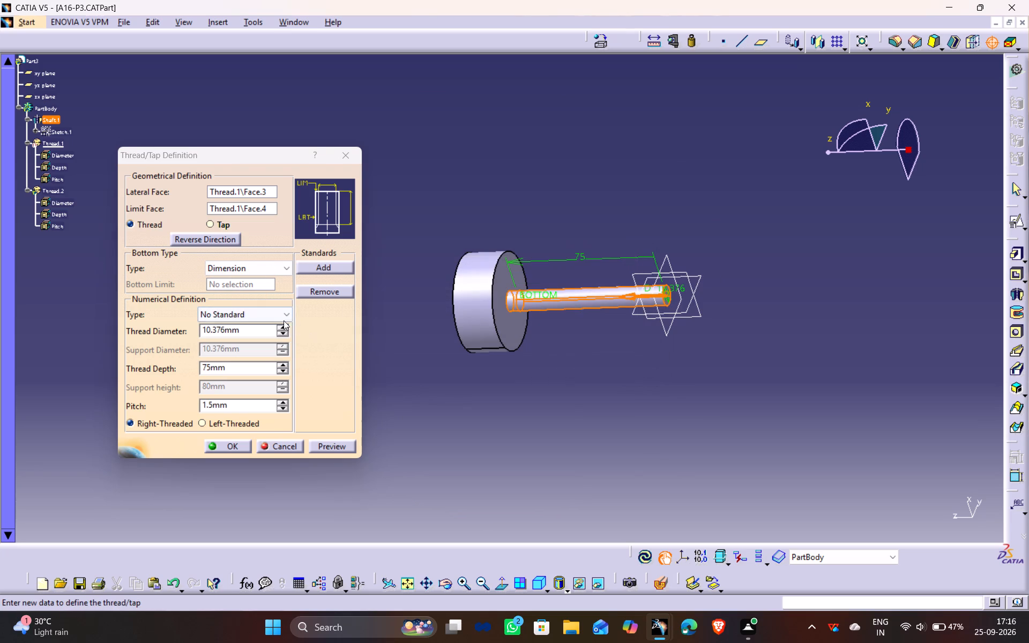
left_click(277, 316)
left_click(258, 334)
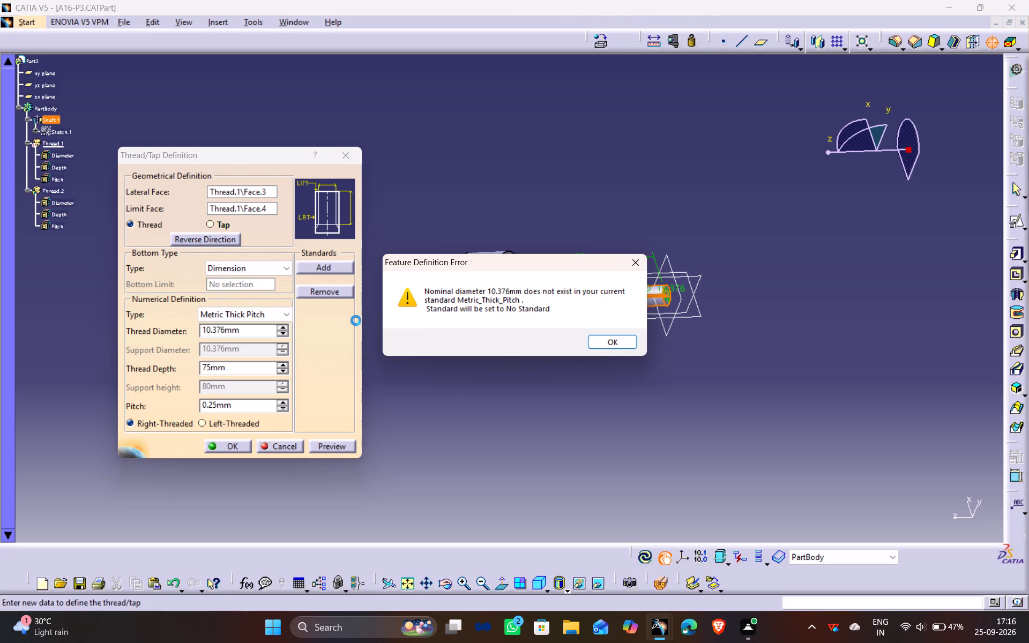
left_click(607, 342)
Try Metric Thin Pitch again, and create the thread as No Standard with 10.376 mm diameter, 75 mm depth and 1.5 mm pitch.
left_click(283, 316)
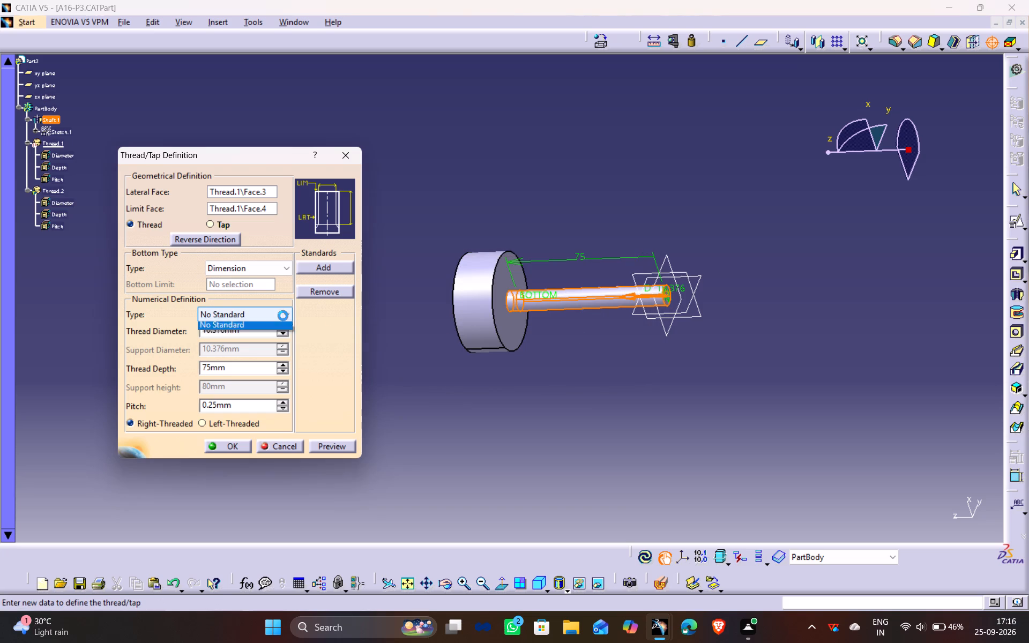
left_click(267, 330)
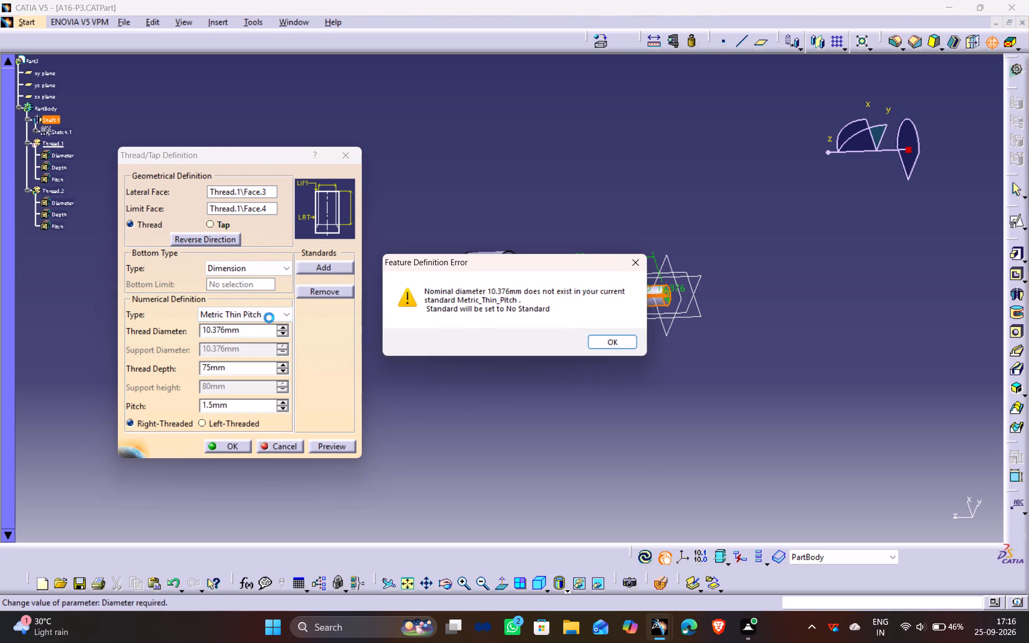
left_click(608, 338)
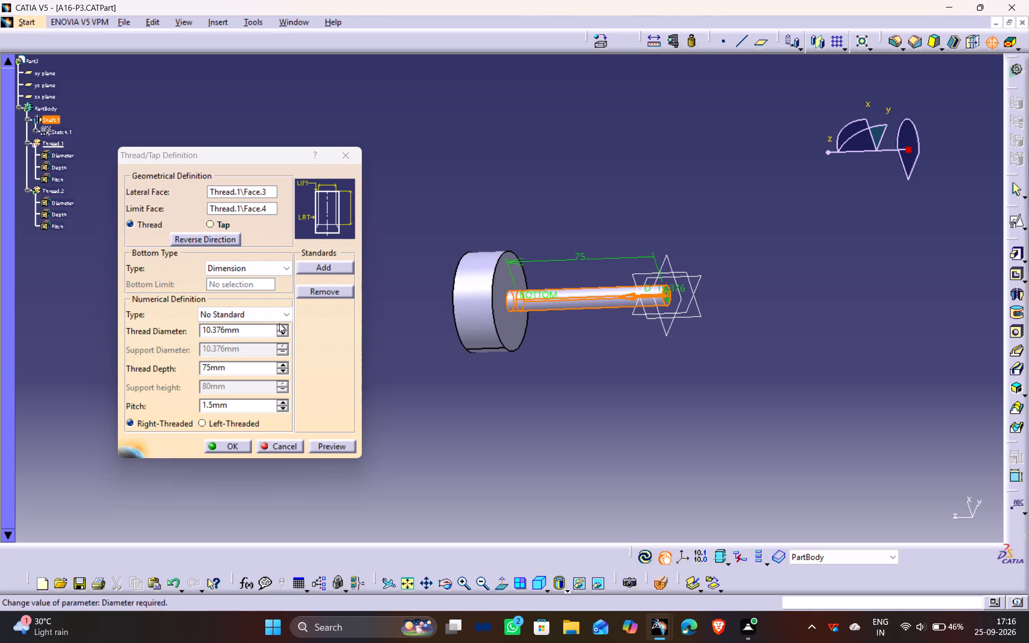
left_click(328, 444)
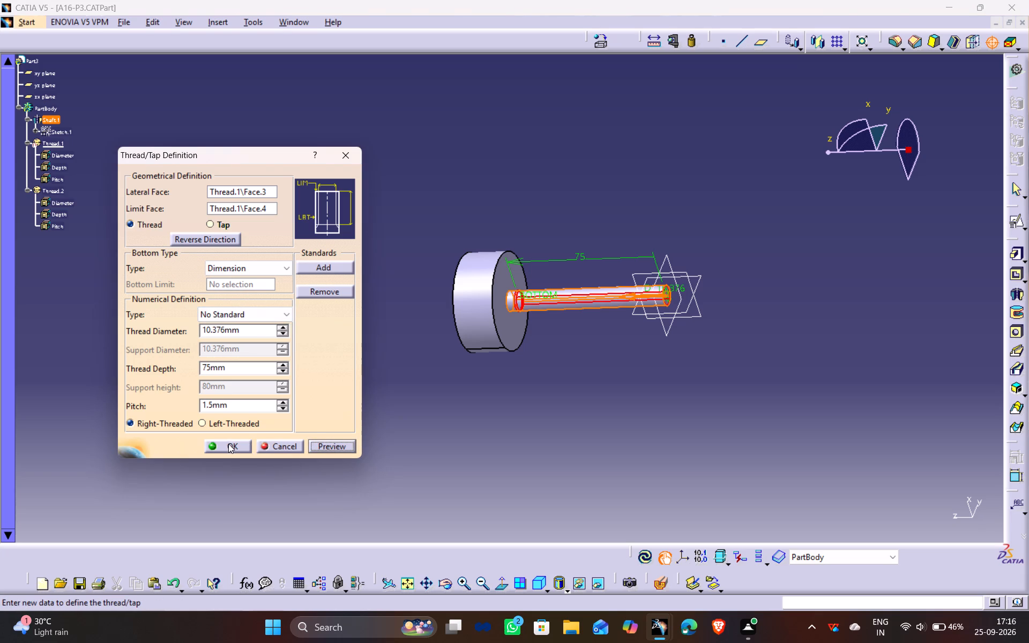
left_click(228, 444)
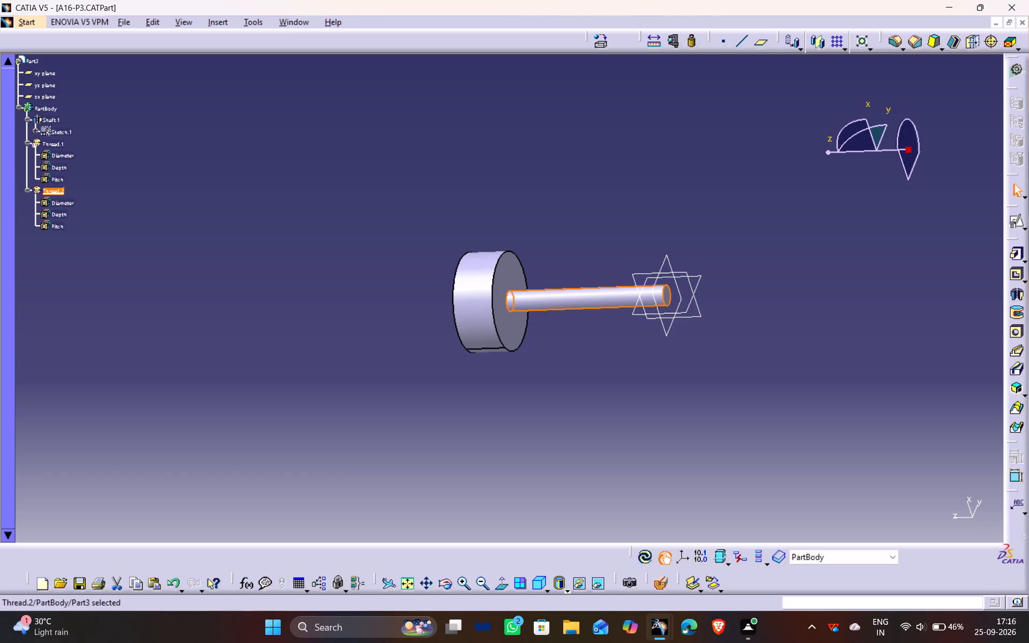
Update the pin part with its new thread and save A16-P3.
middle_click_drag(731, 264, 701, 370)
left_click_drag(729, 264, 701, 370)
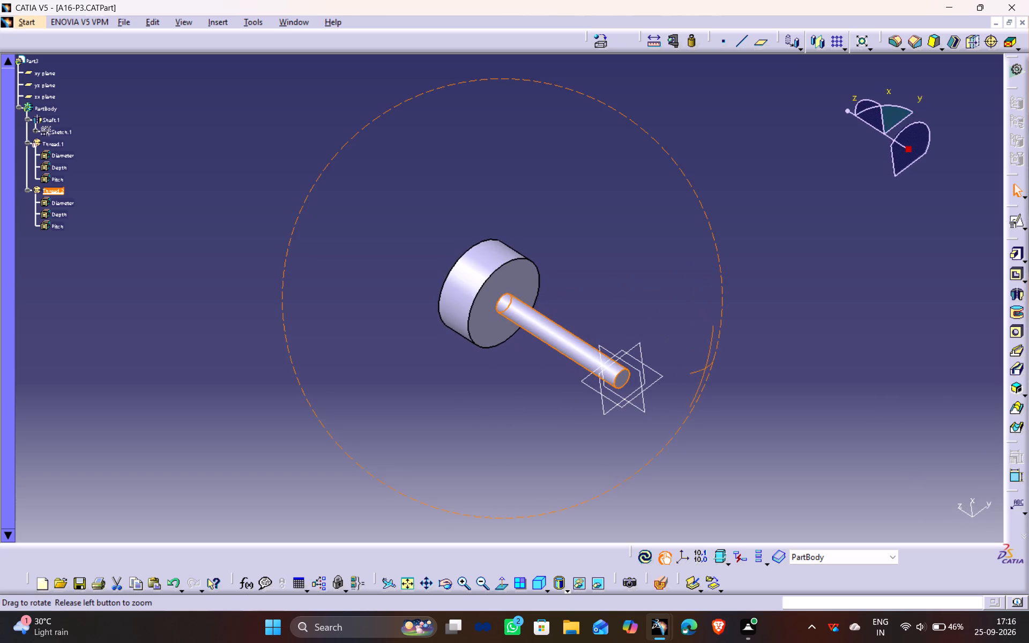
middle_click_drag(701, 370, 702, 370)
left_click_drag(701, 370, 702, 370)
left_click(623, 265)
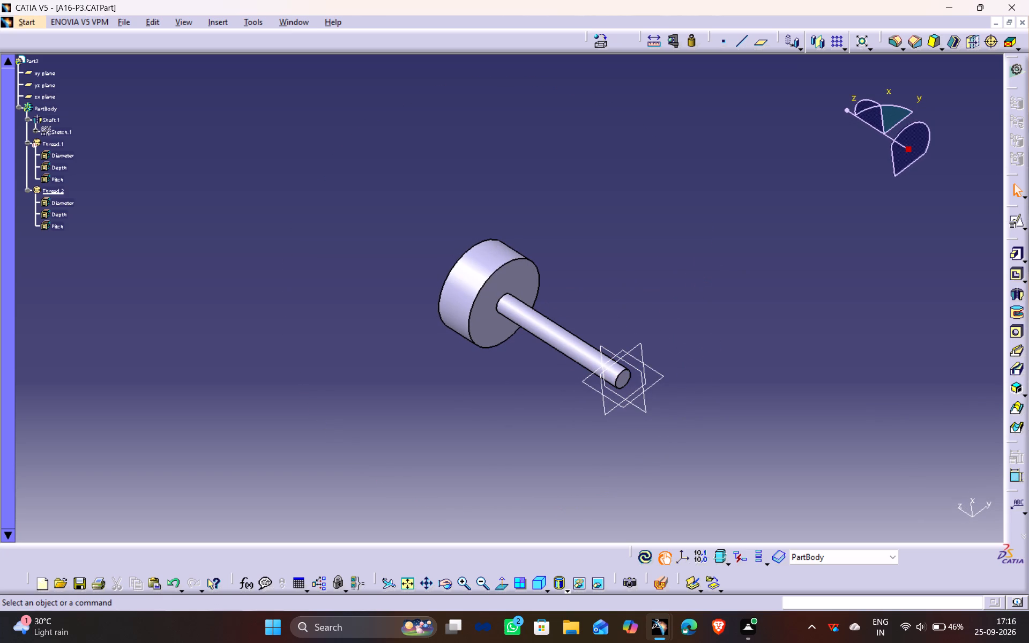
left_click(650, 554)
key("ctrl+s")
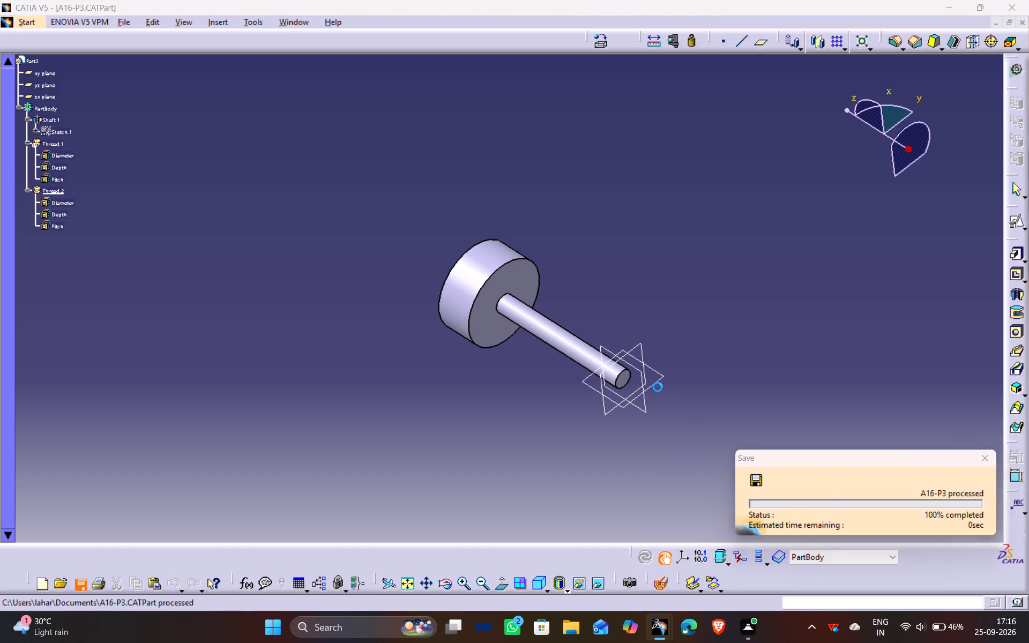
Check the saved pin, close the A16-P3 part document and return to the Product1 assembly.
scroll(591, 420, "down", 1)
middle_click_drag(591, 420, 581, 398)
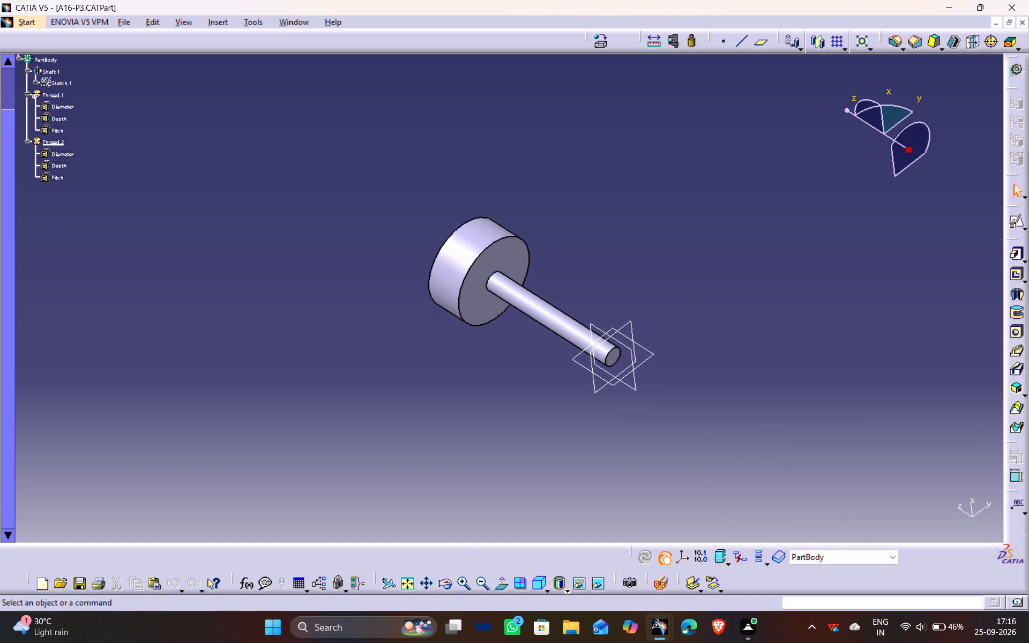
middle_click_drag(624, 264, 635, 296)
left_click_drag(624, 264, 635, 296)
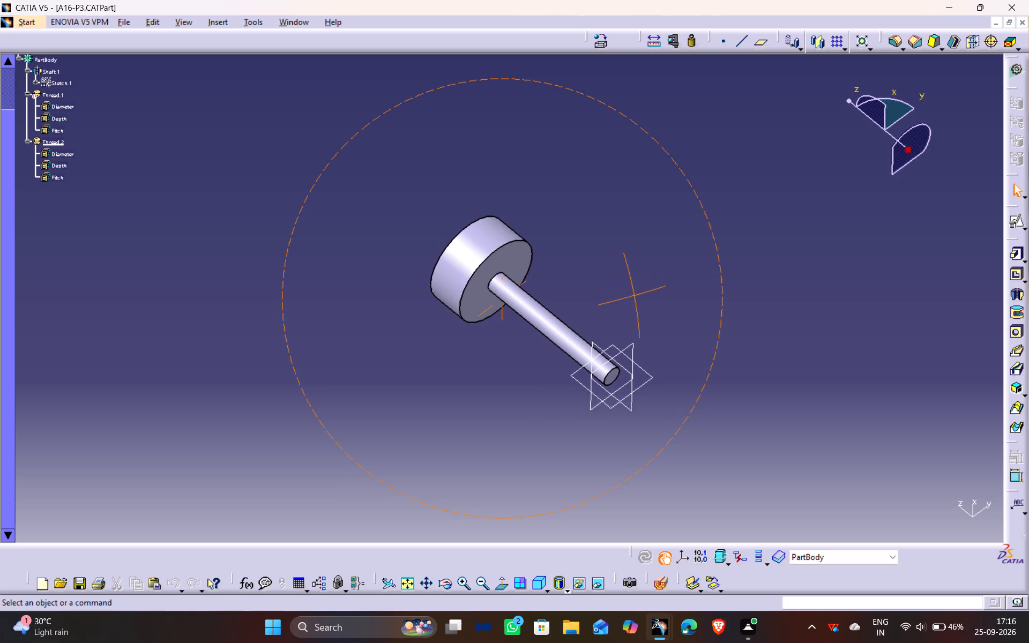
left_click_drag(635, 296, 639, 305)
middle_click_drag(635, 296, 639, 305)
left_click(682, 291)
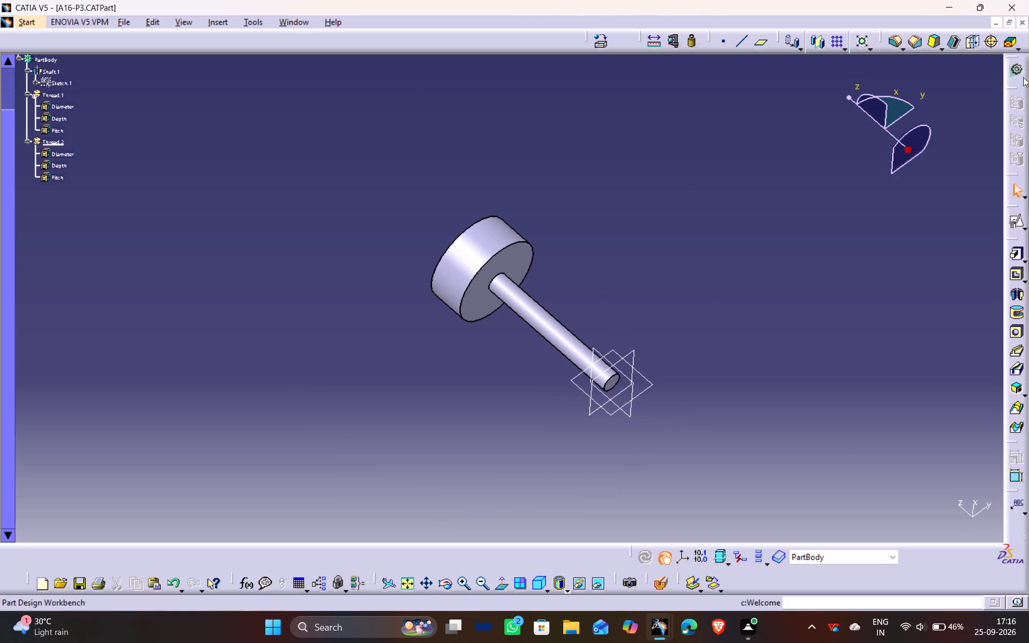
left_click(1020, 26)
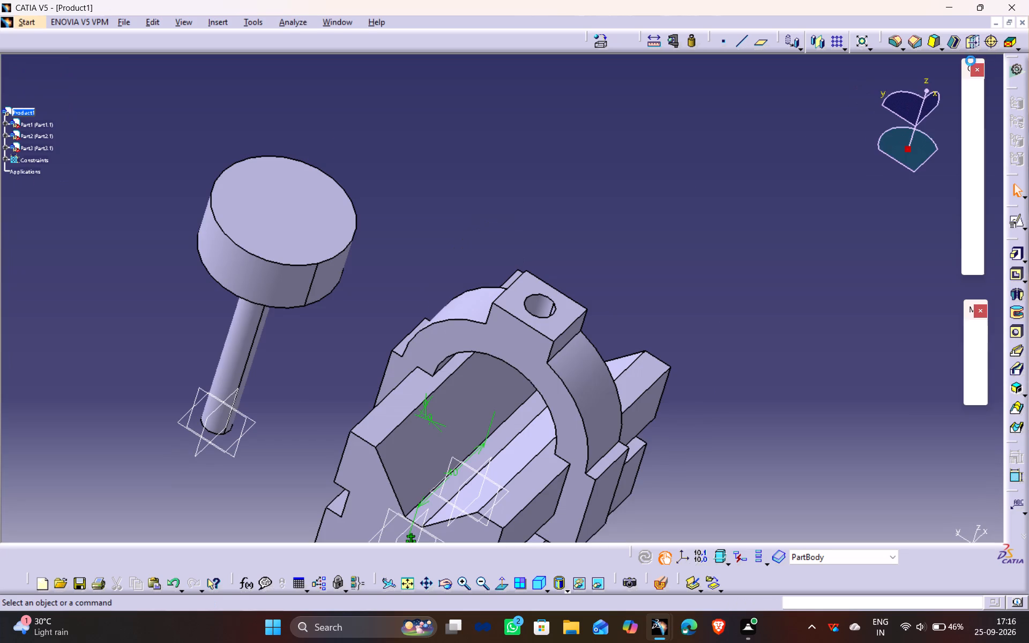
Reopen the pin part A16-P3 from the Product1 assembly.
middle_click_drag(285, 374, 356, 308)
left_click_drag(285, 374, 356, 308)
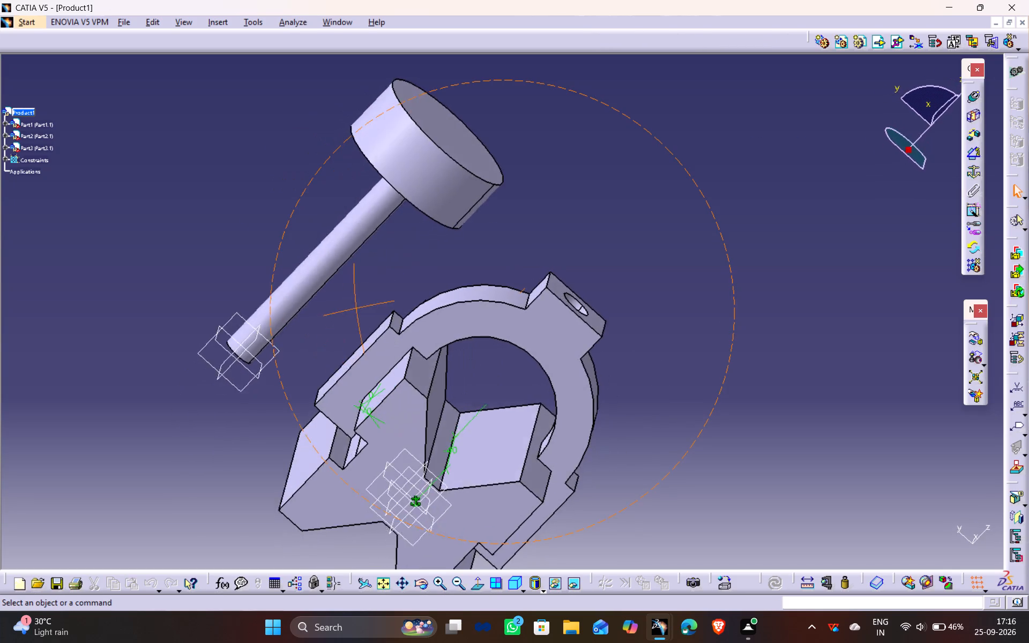
left_click_drag(356, 308, 317, 353)
middle_click_drag(356, 308, 317, 353)
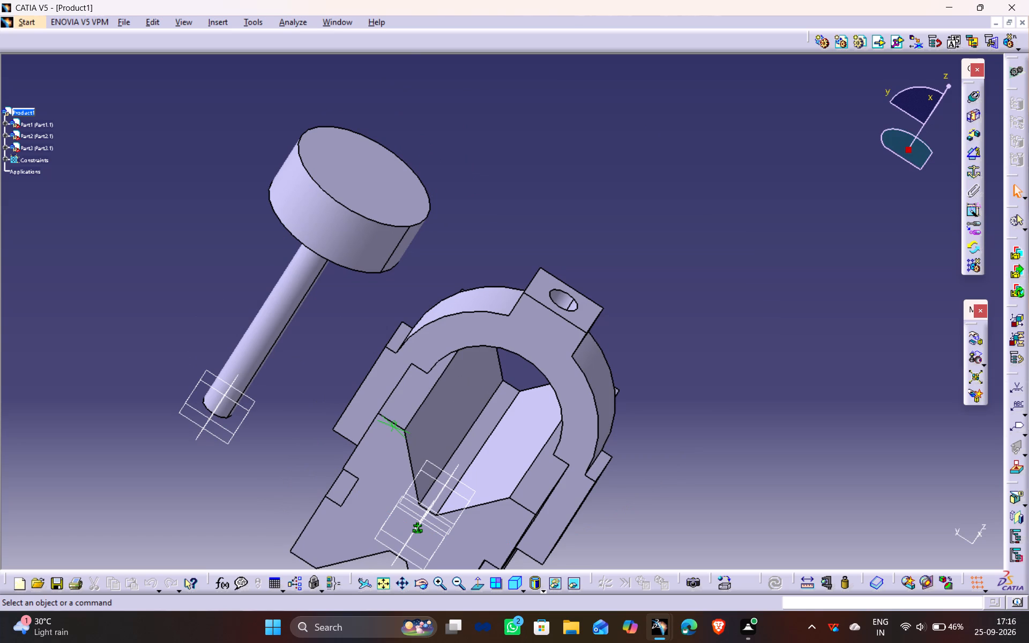
left_click(354, 356)
left_click(126, 22)
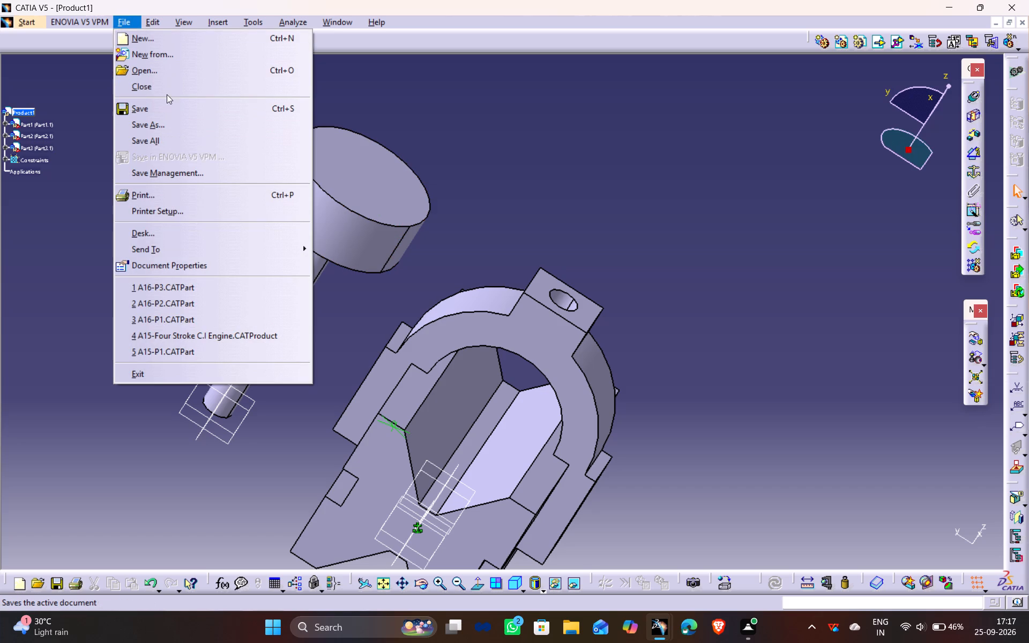
double_click(190, 287)
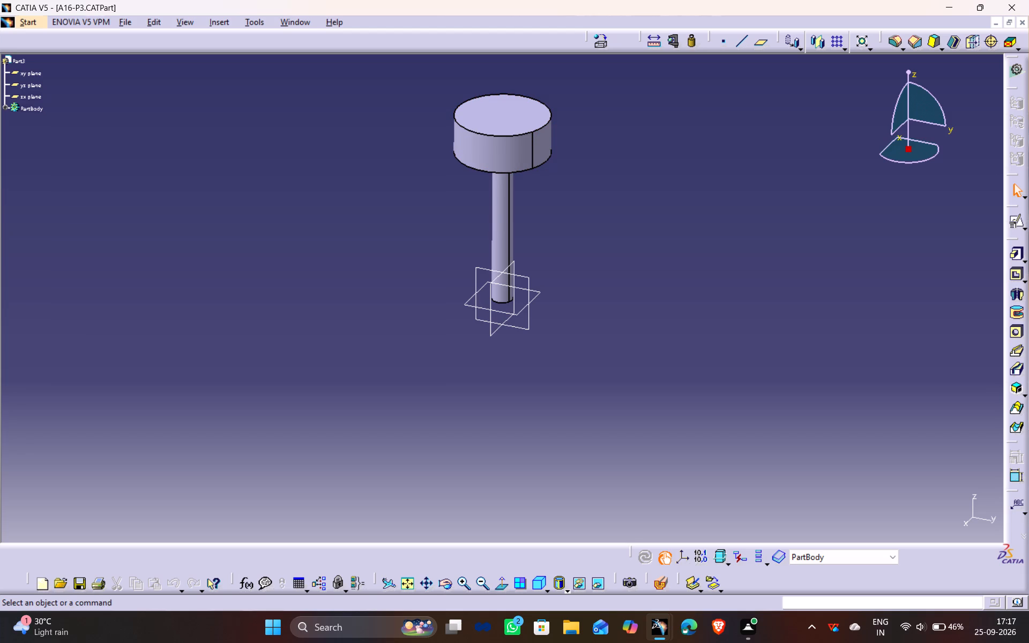
Edit the pin shaft's profile sketch, setting the head's radius to 12 mm, and exit the sketch.
left_click(4, 104)
double_click(46, 131)
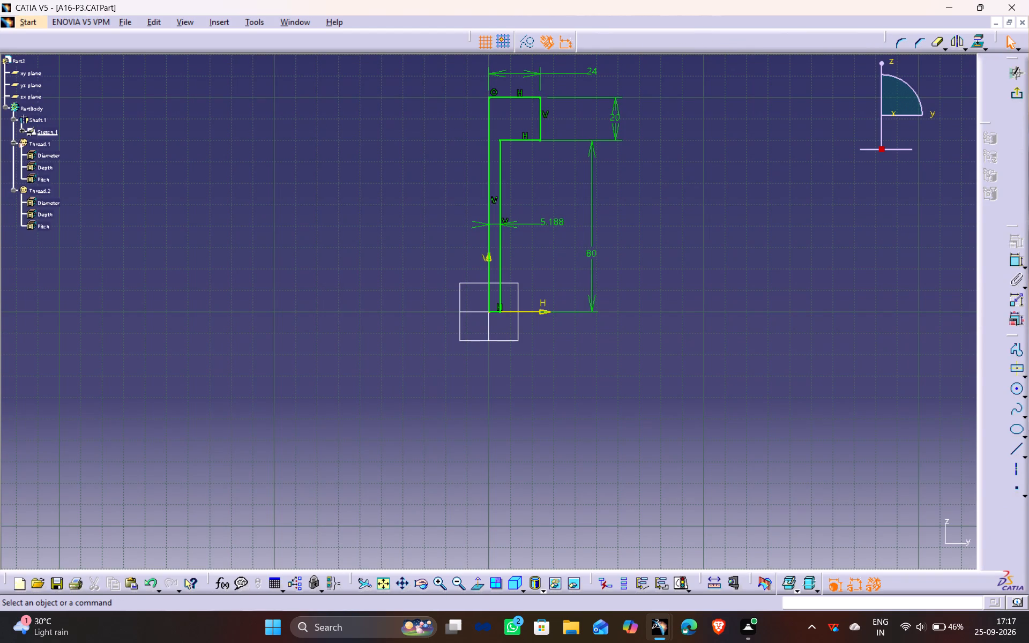
double_click(591, 72)
type("12")
key("Return")
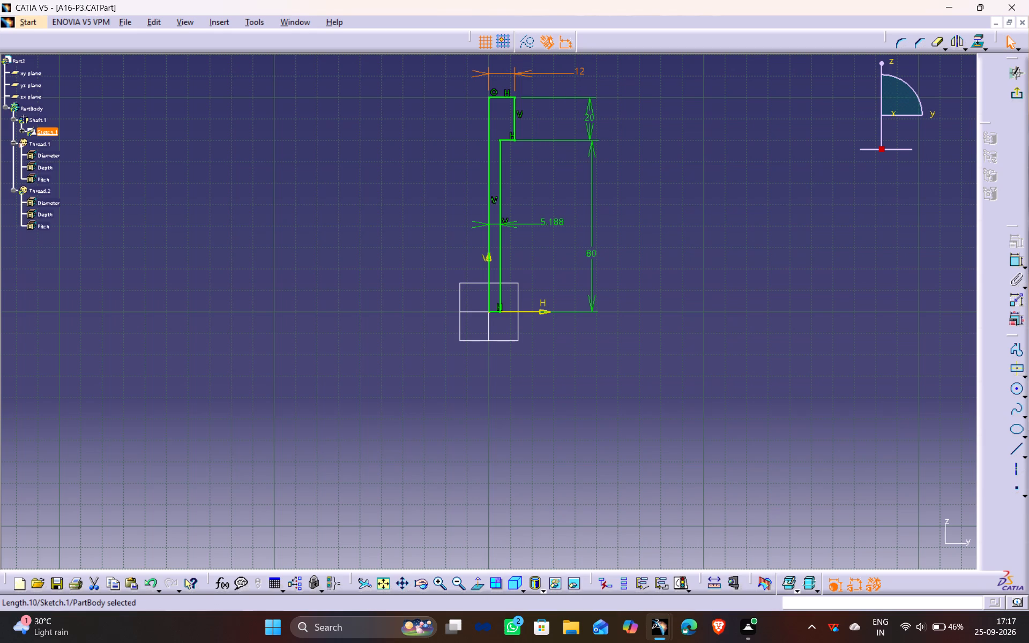
left_click(713, 213)
left_click(1019, 93)
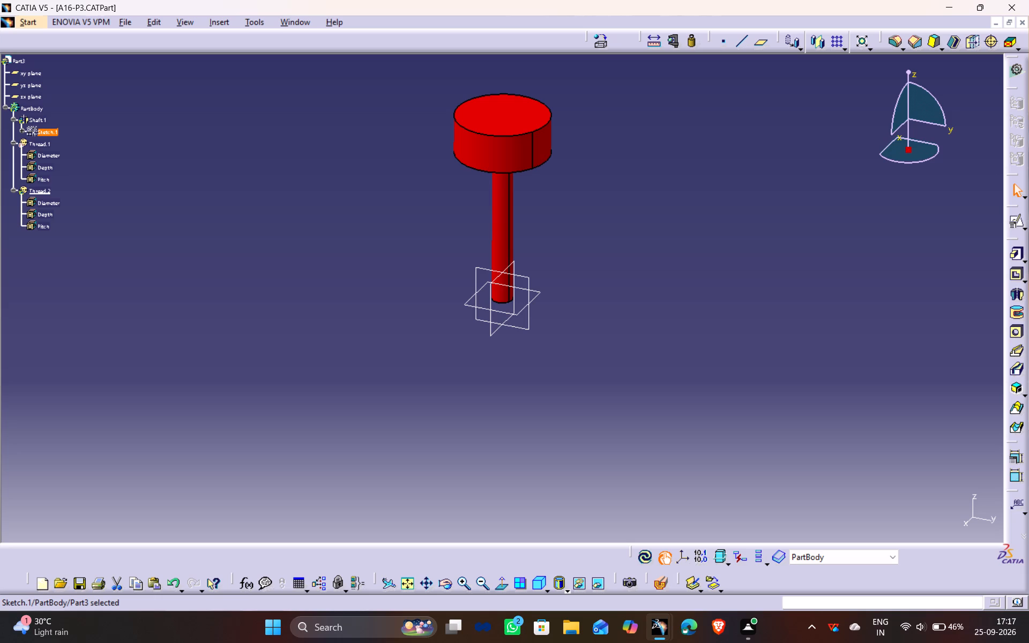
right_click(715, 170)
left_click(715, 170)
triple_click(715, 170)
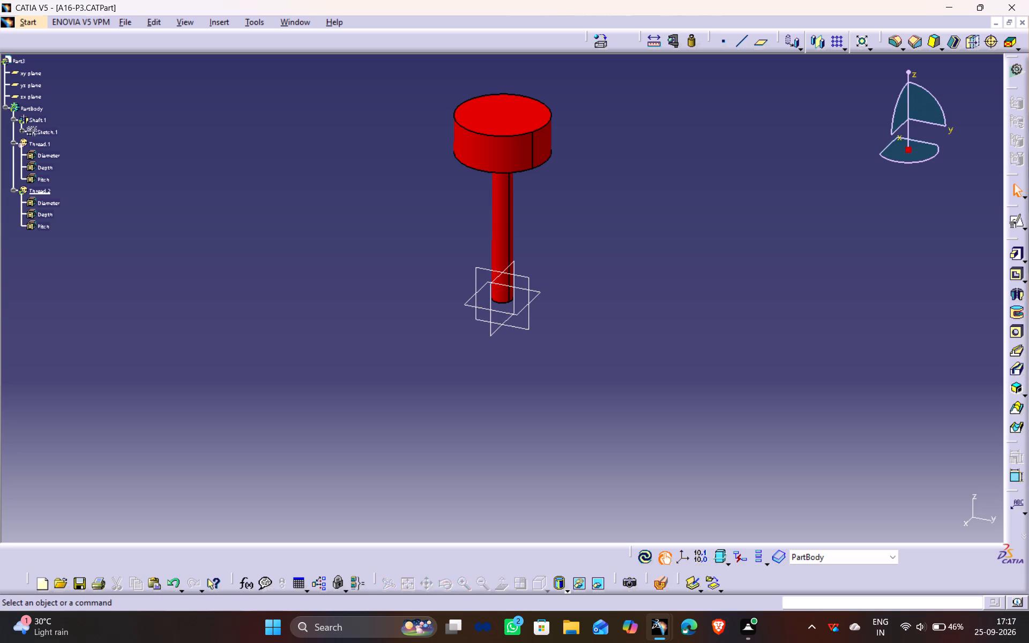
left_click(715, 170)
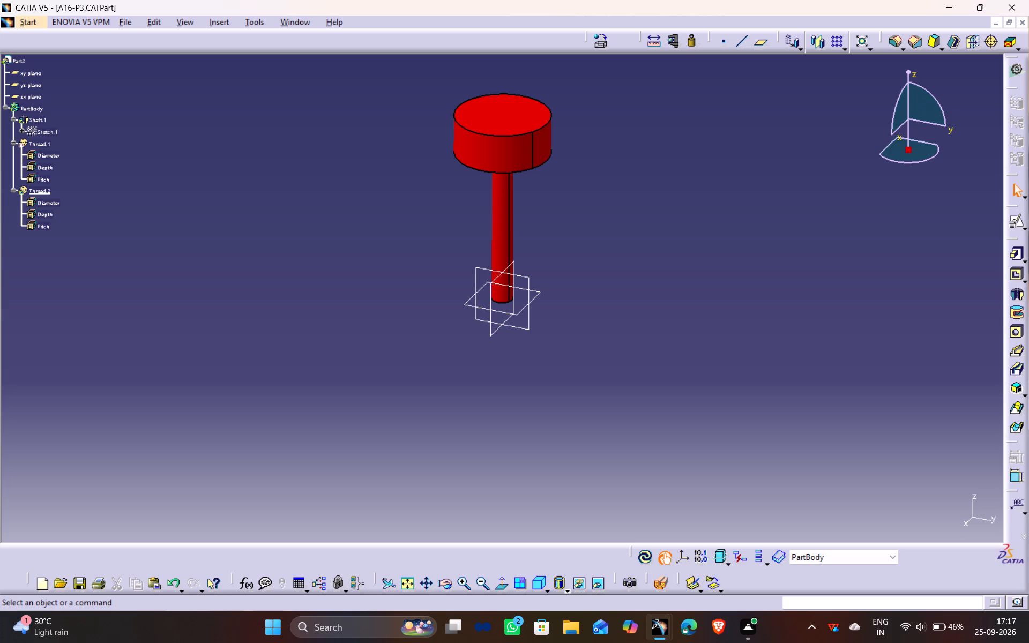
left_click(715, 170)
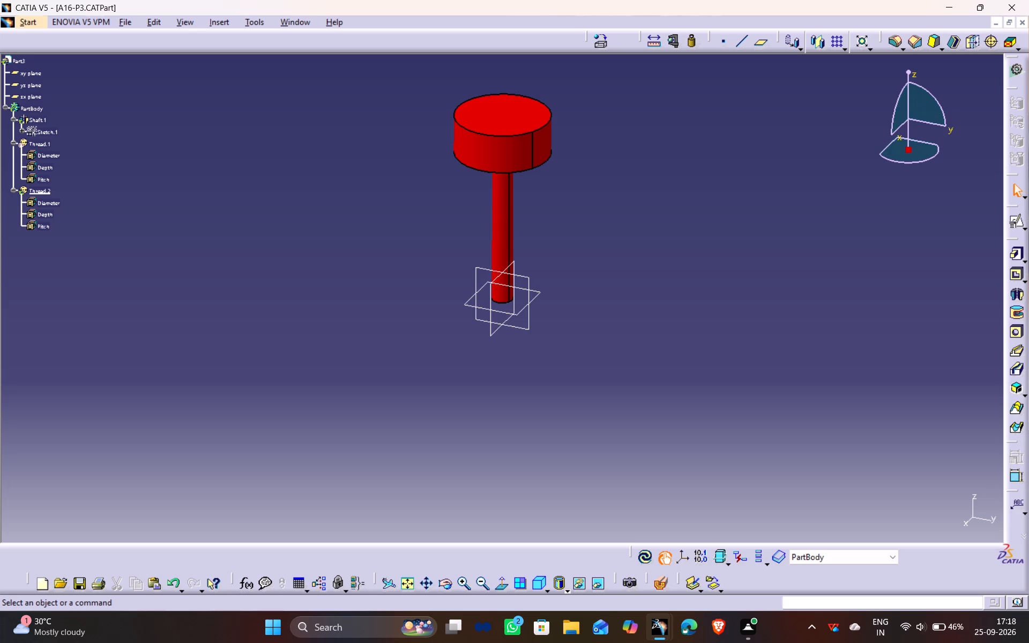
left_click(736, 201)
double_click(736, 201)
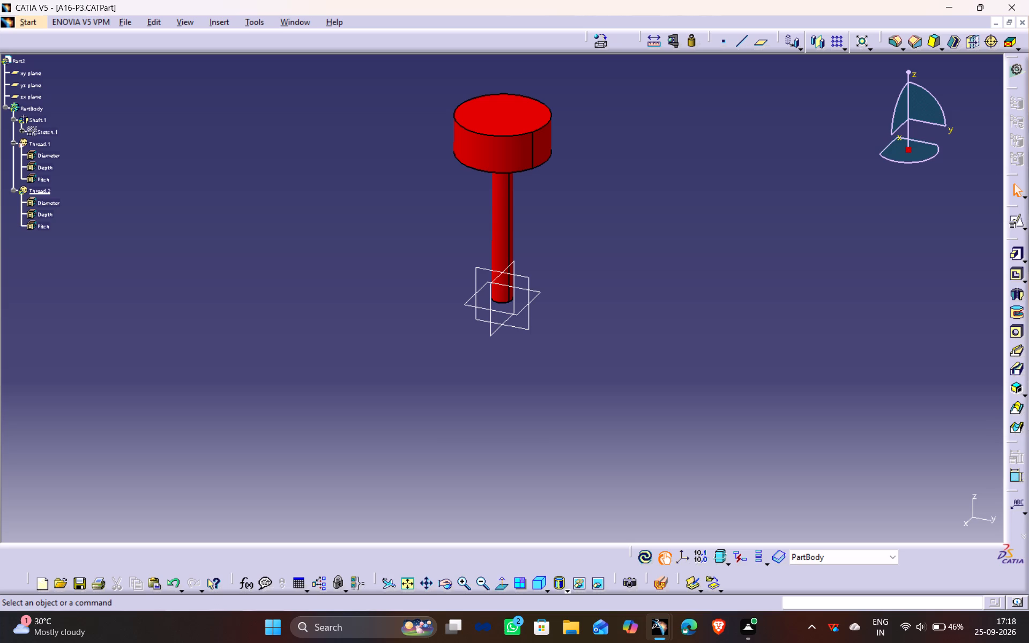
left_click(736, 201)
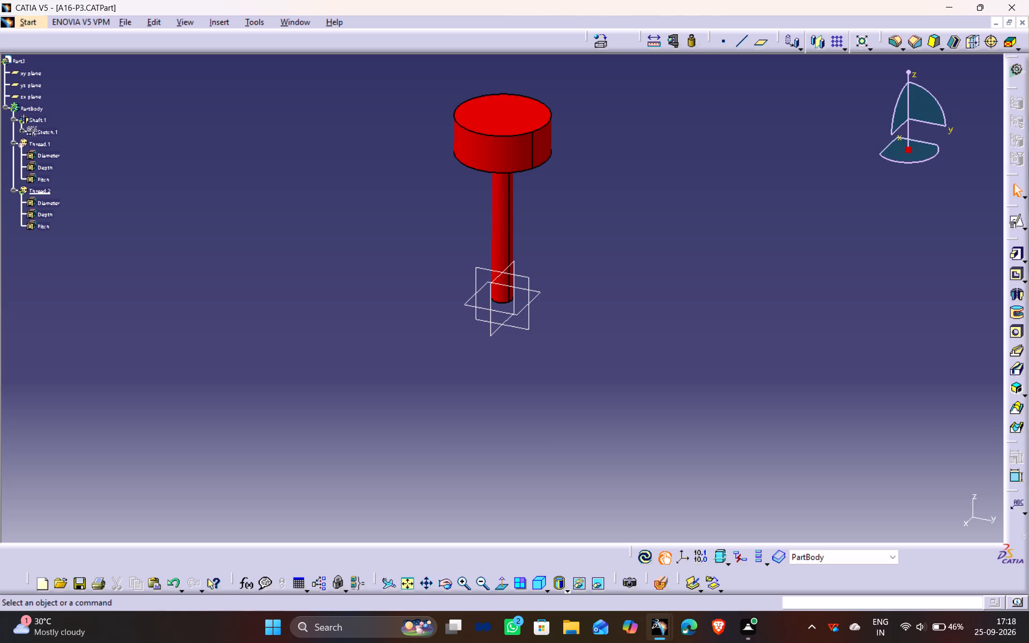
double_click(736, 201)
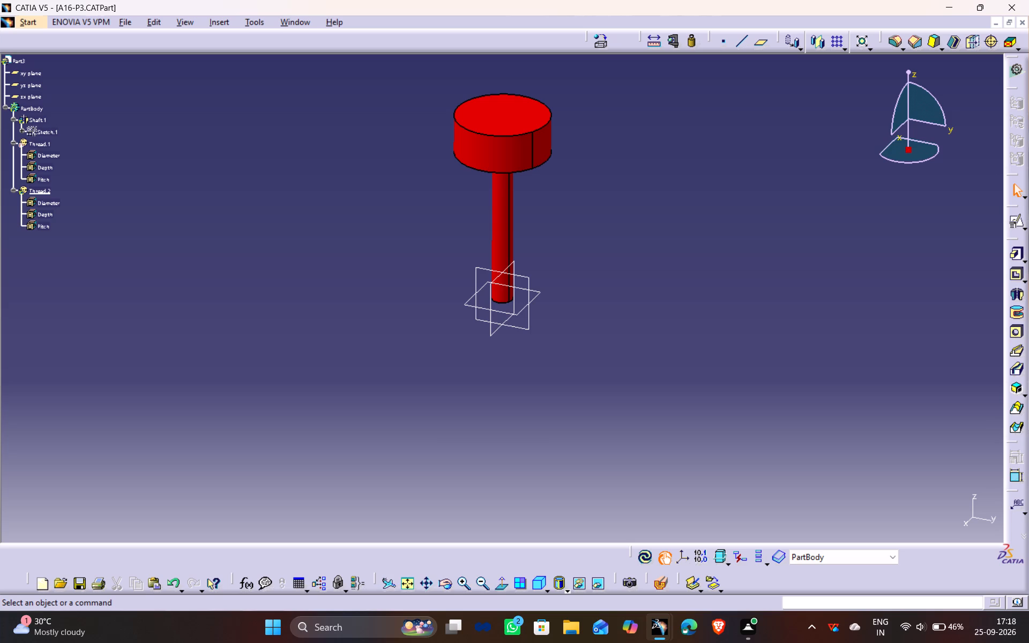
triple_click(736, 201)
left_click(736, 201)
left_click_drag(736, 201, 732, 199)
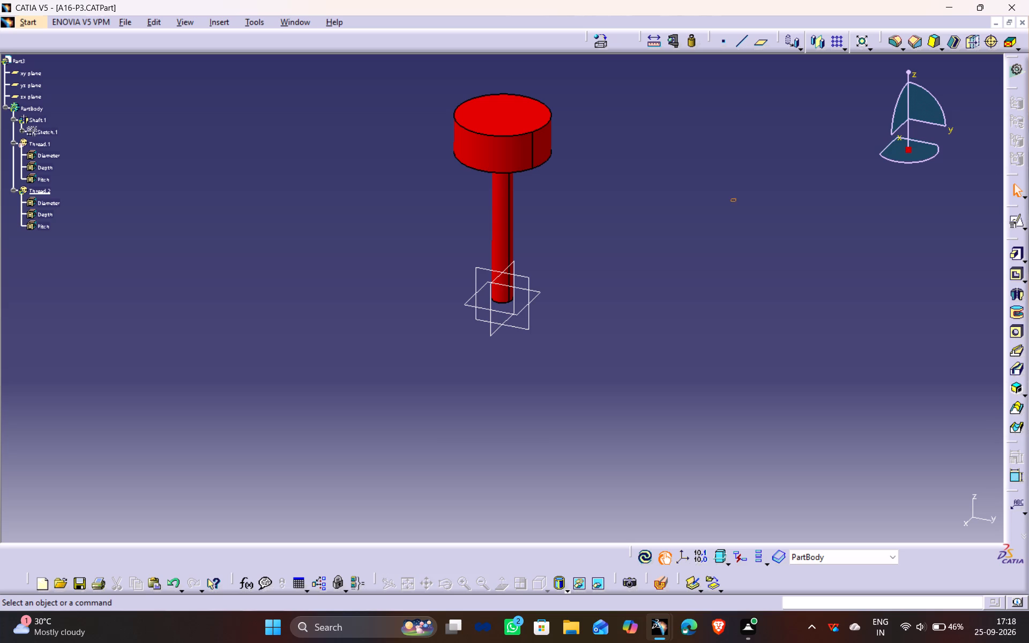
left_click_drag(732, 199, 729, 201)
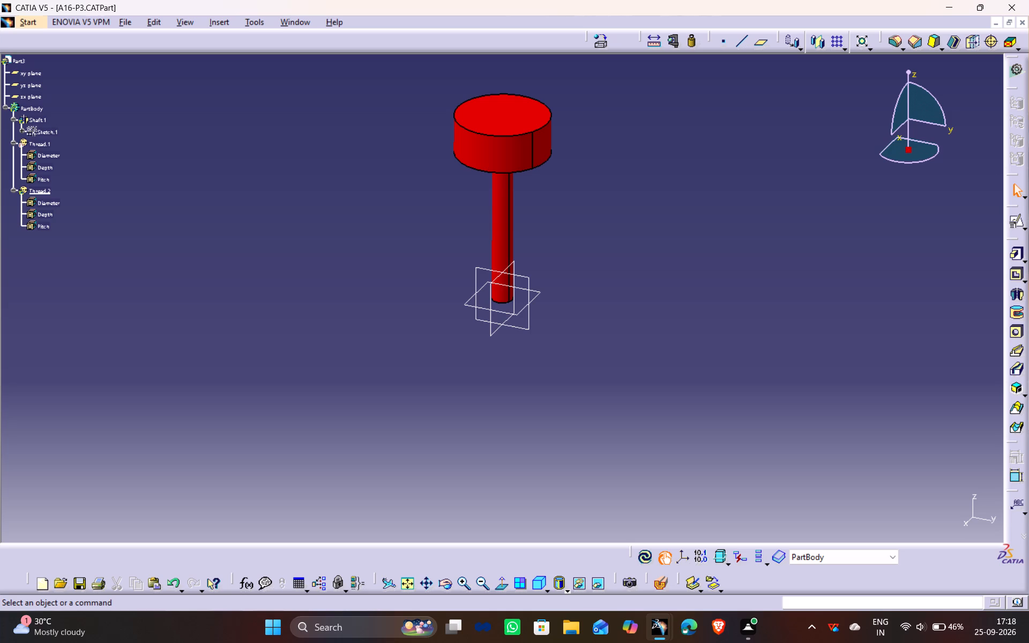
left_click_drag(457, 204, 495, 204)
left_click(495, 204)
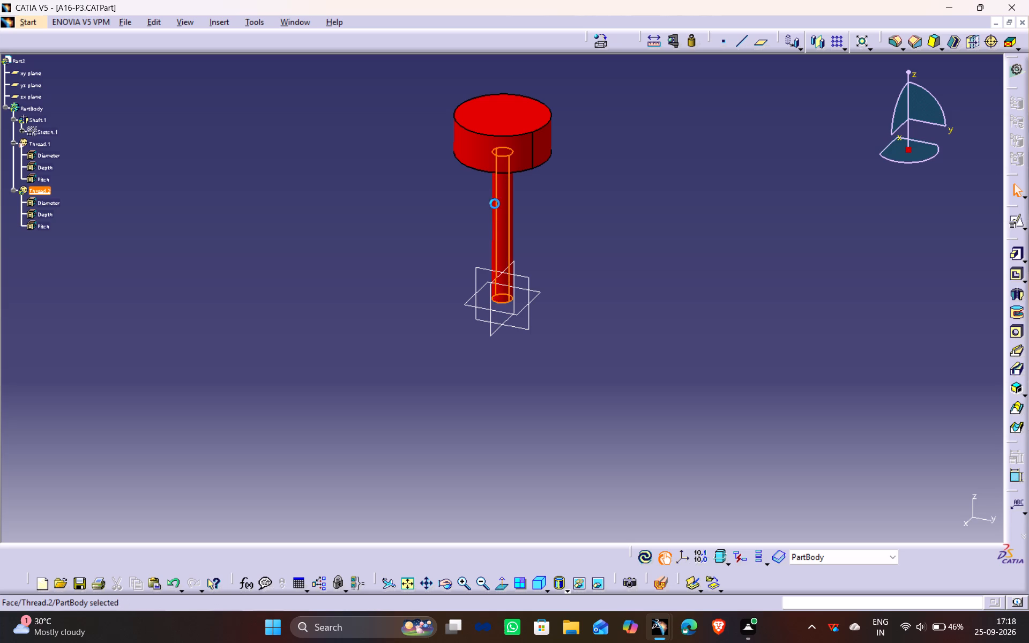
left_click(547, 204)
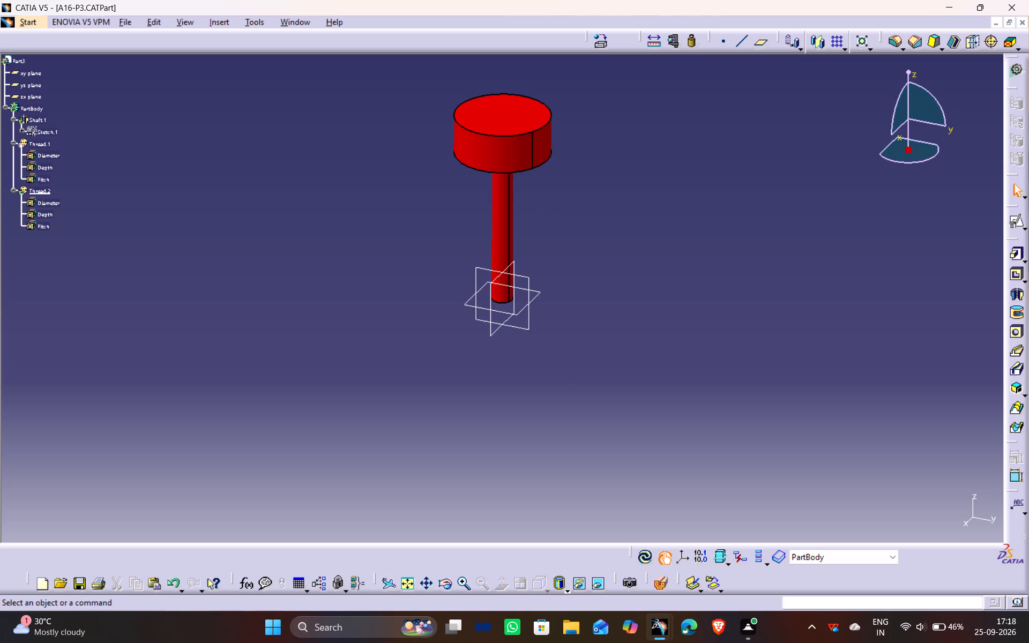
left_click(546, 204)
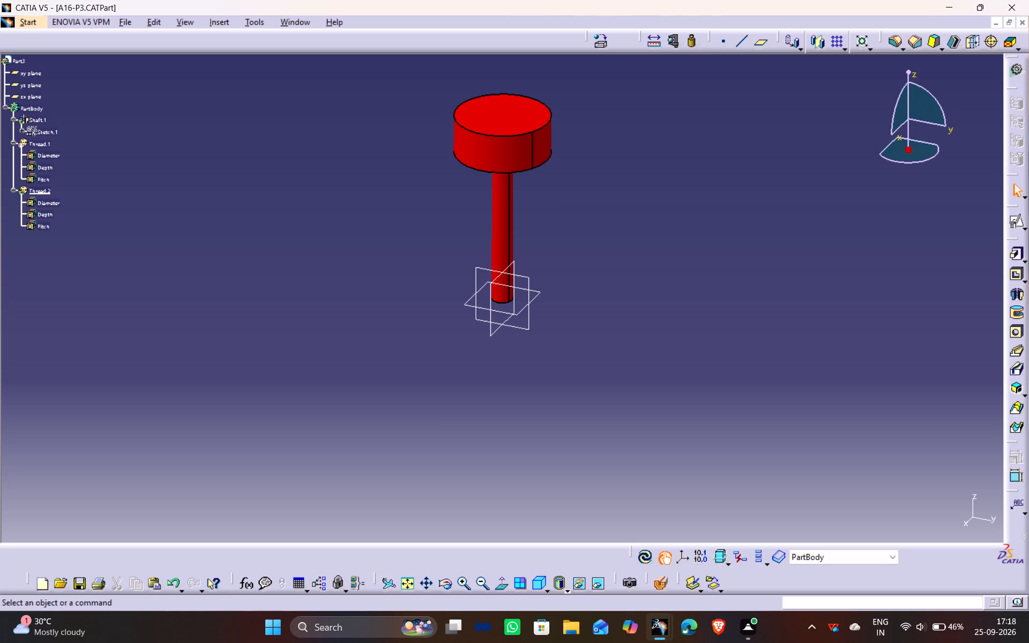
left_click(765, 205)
Update the pin part to rebuild it with the new head size.
left_click(646, 557)
left_click(655, 274)
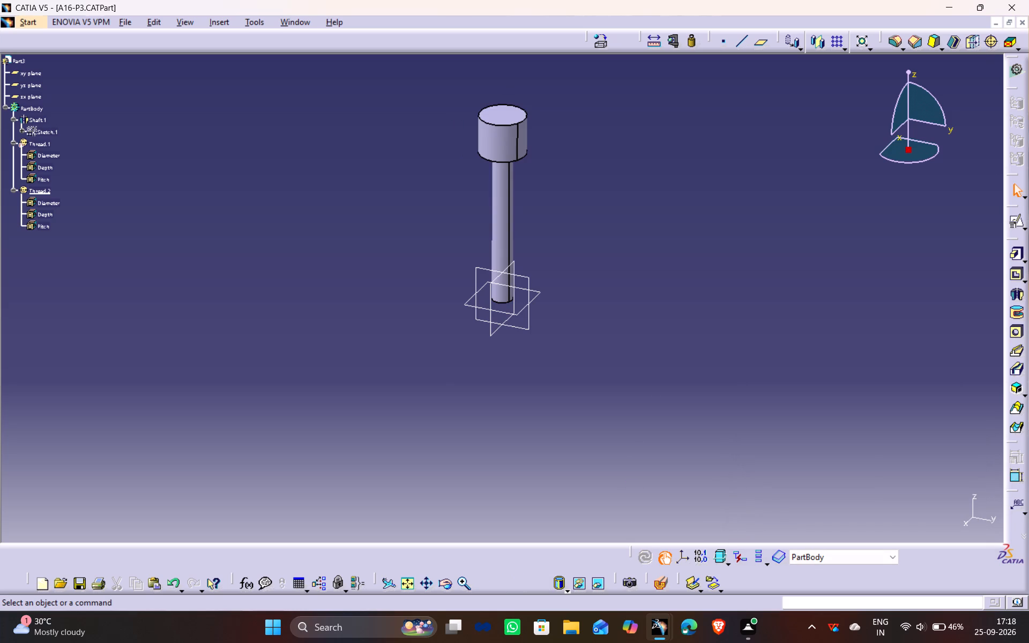
middle_click_drag(631, 239, 622, 313)
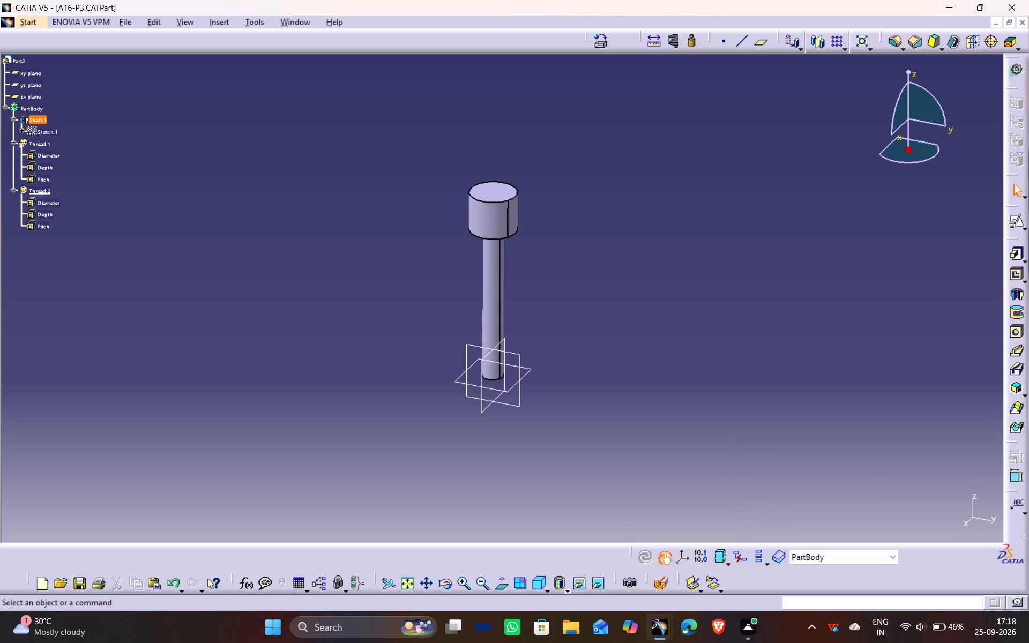
Save the A16-P3 part and close its document to return to the Product1 assembly.
left_click(126, 19)
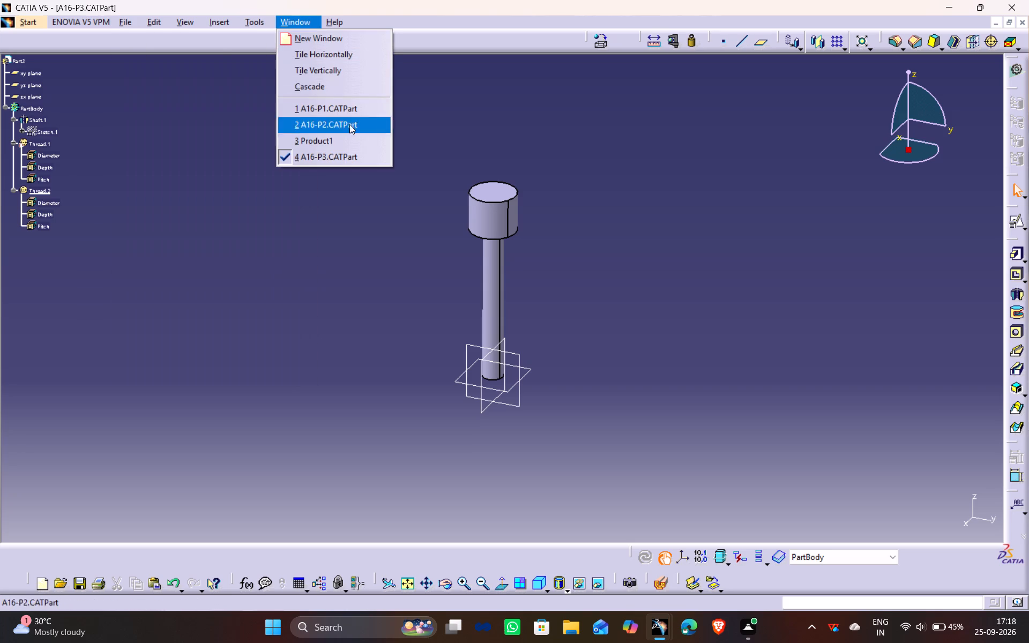
key("ctrl+s")
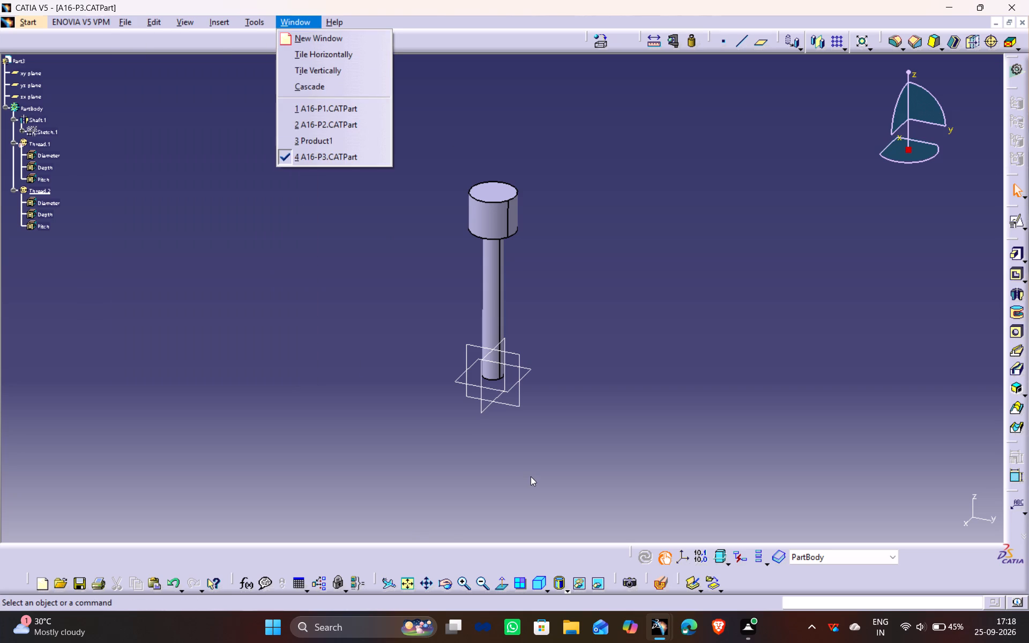
left_click(326, 371)
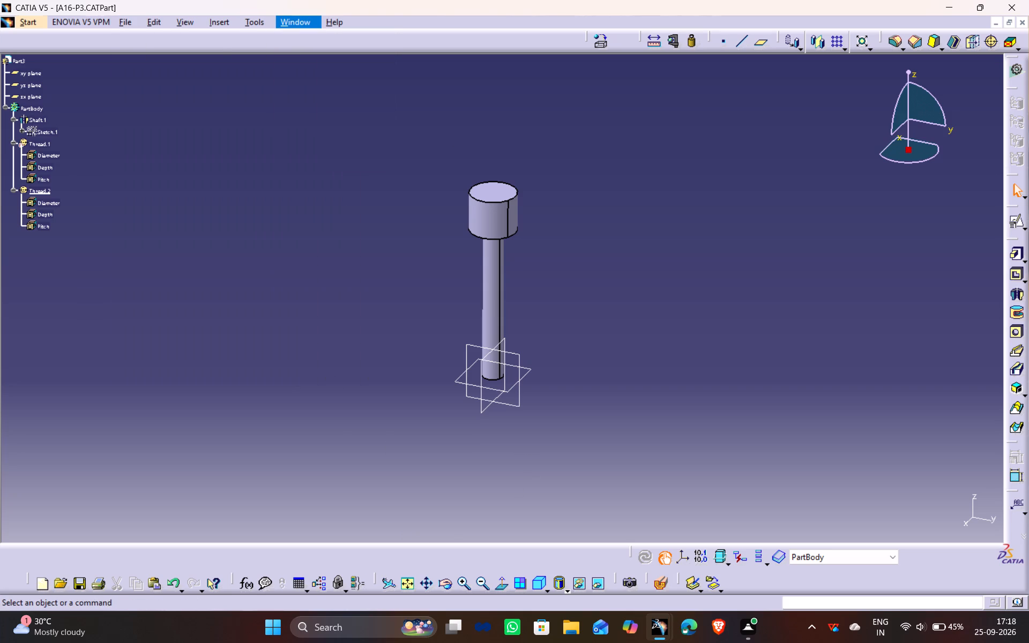
key("ctrl+s")
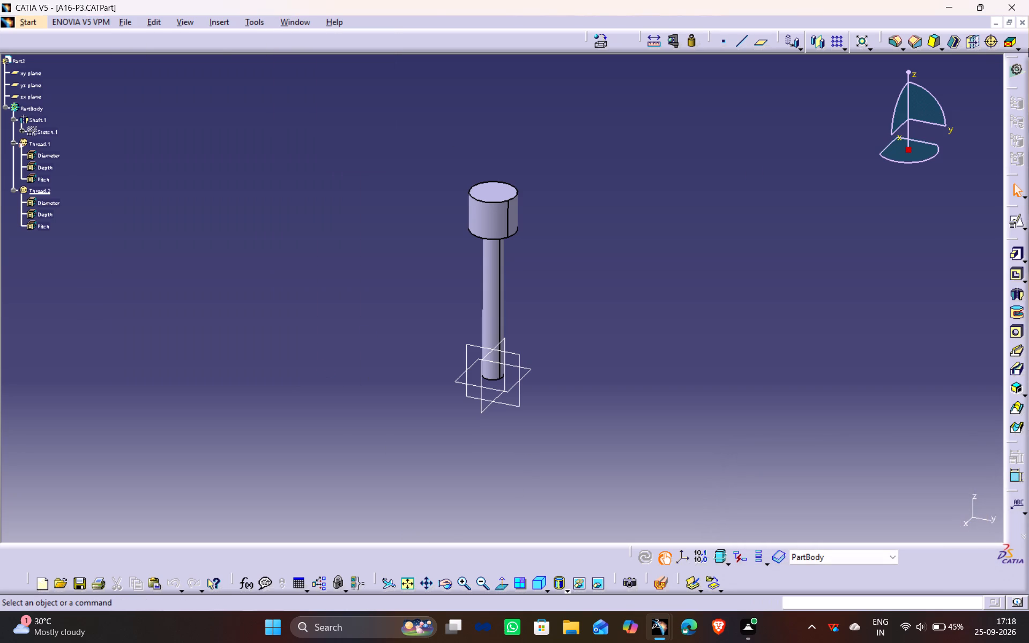
left_click(1024, 24)
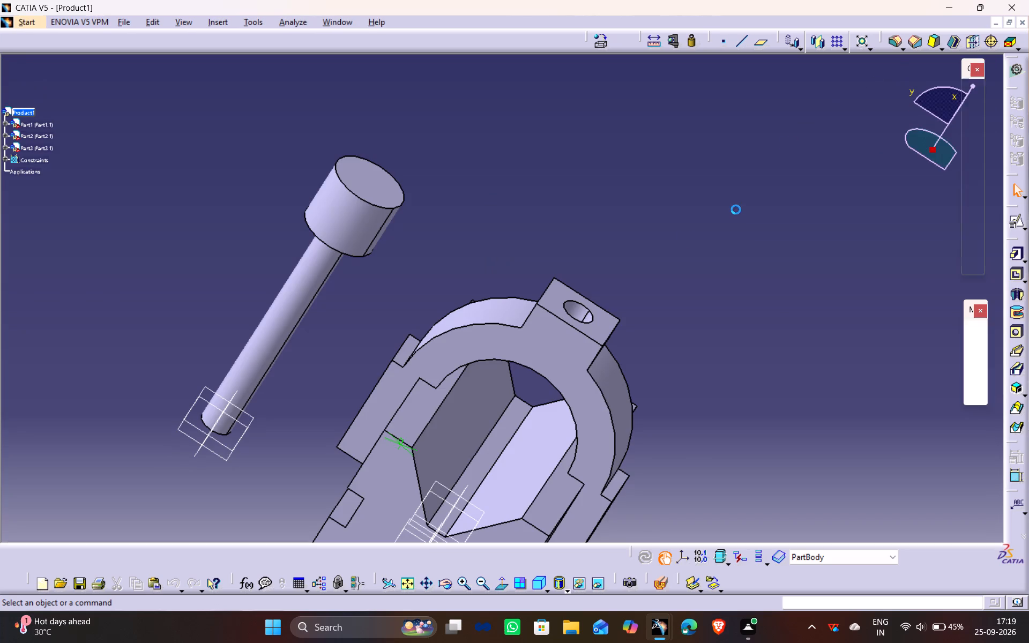
Add a coincidence constraint between the pin's axis and the axis of the clamp's boss hole.
middle_click_drag(708, 393, 722, 363)
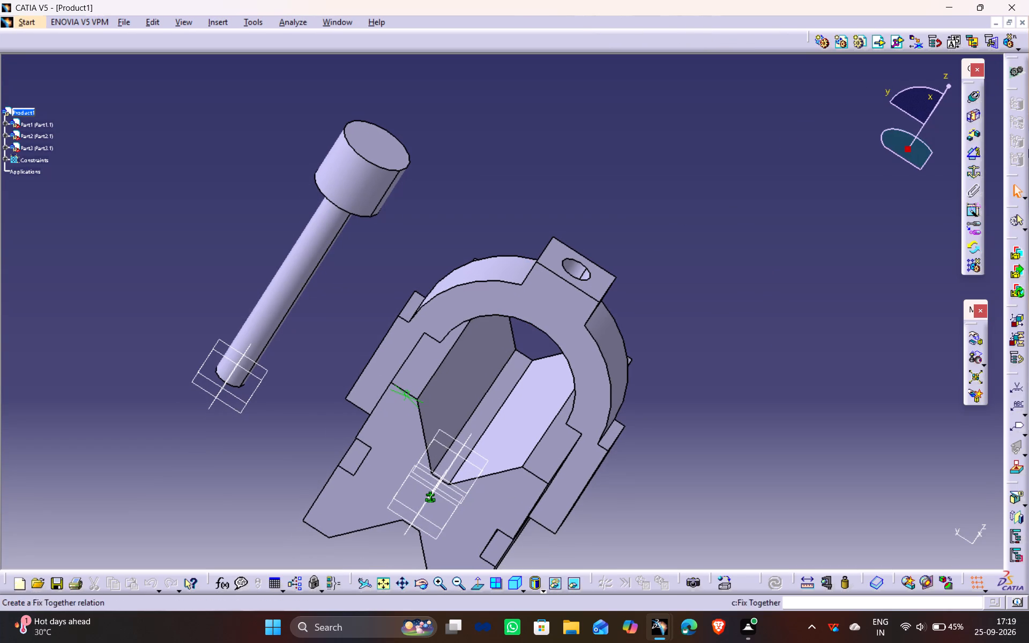
left_click(971, 96)
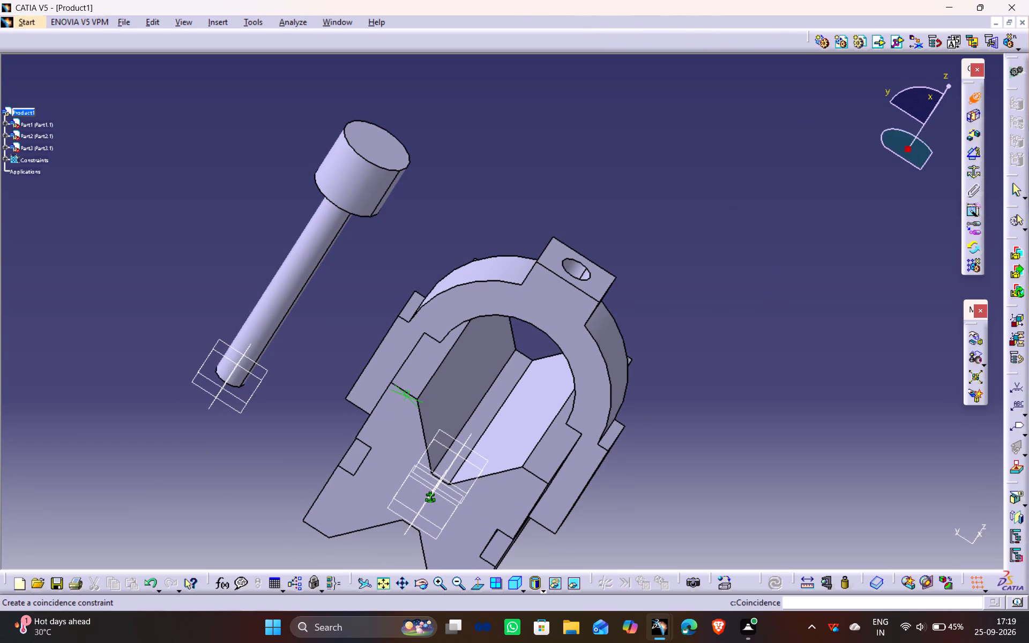
left_click(297, 279)
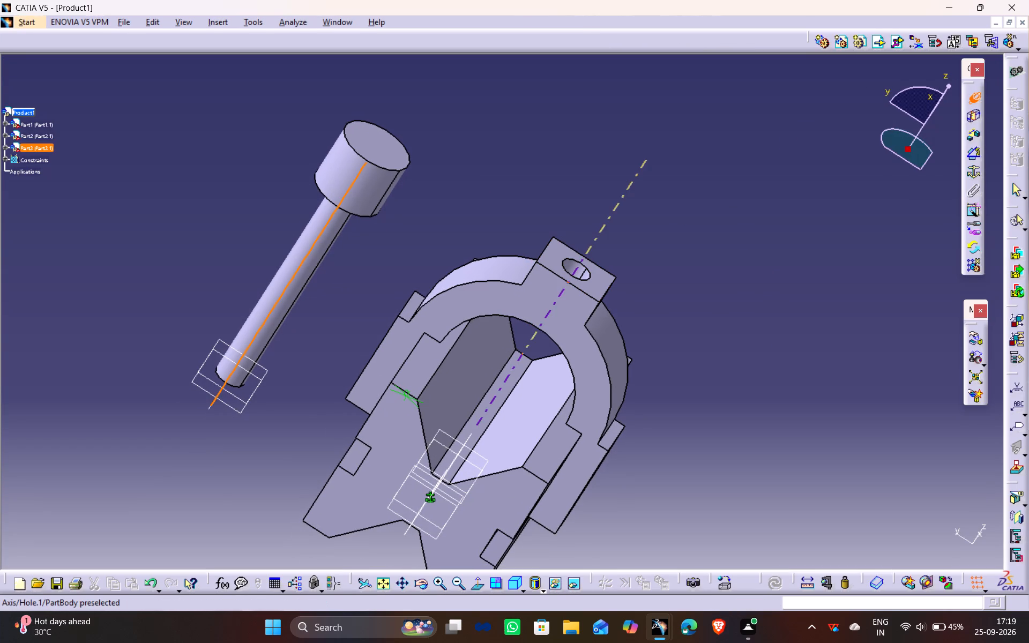
left_click(574, 271)
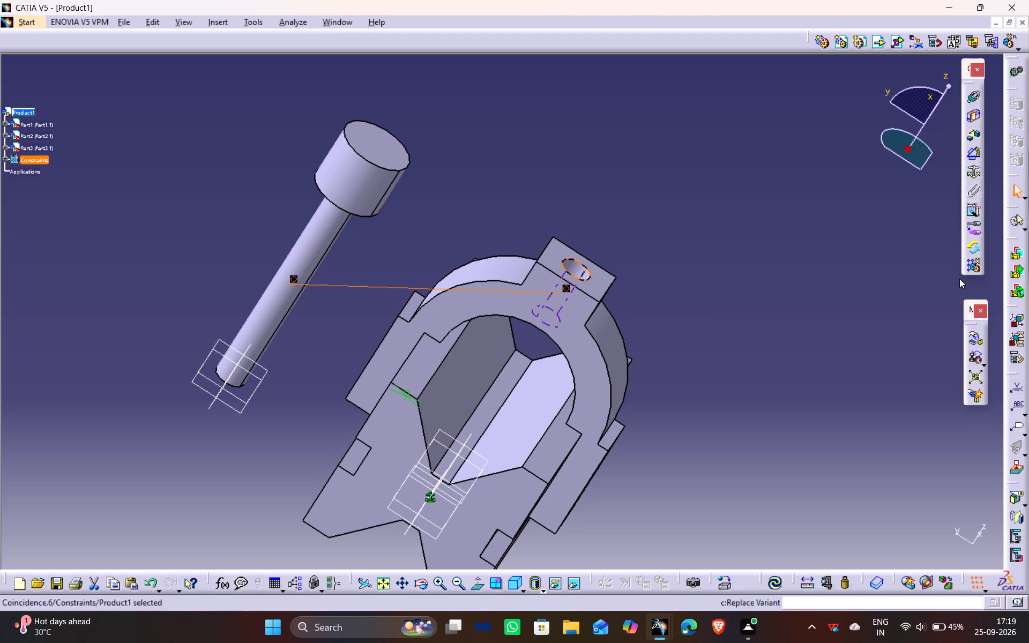
Add a 0 mm offset constraint between the clamp boss's top face and the underside of the pin's head, and update the assembly.
left_click(973, 138)
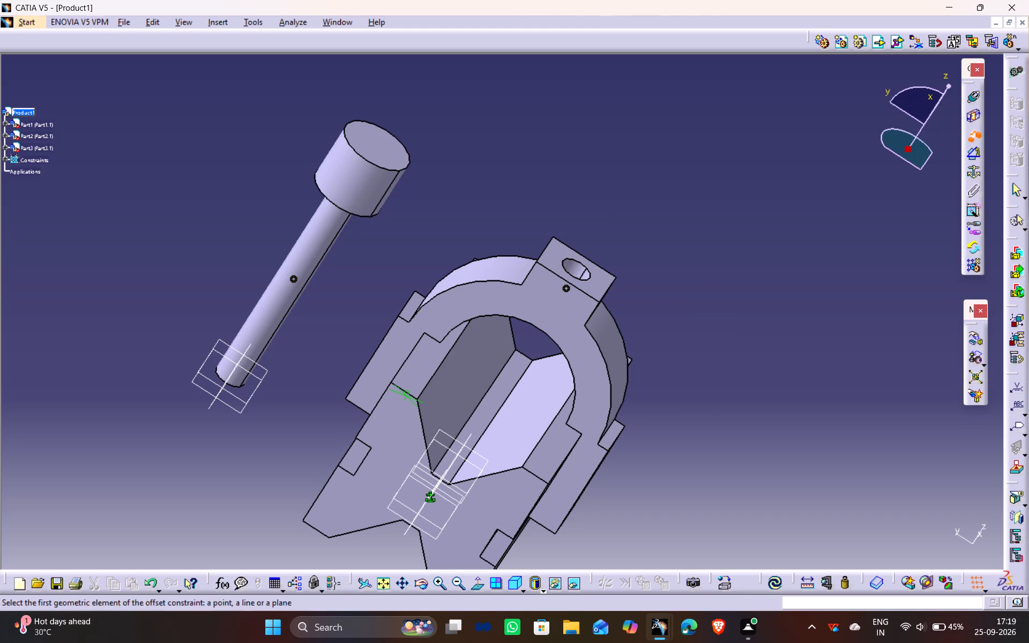
left_click(601, 283)
middle_click_drag(333, 340, 332, 339)
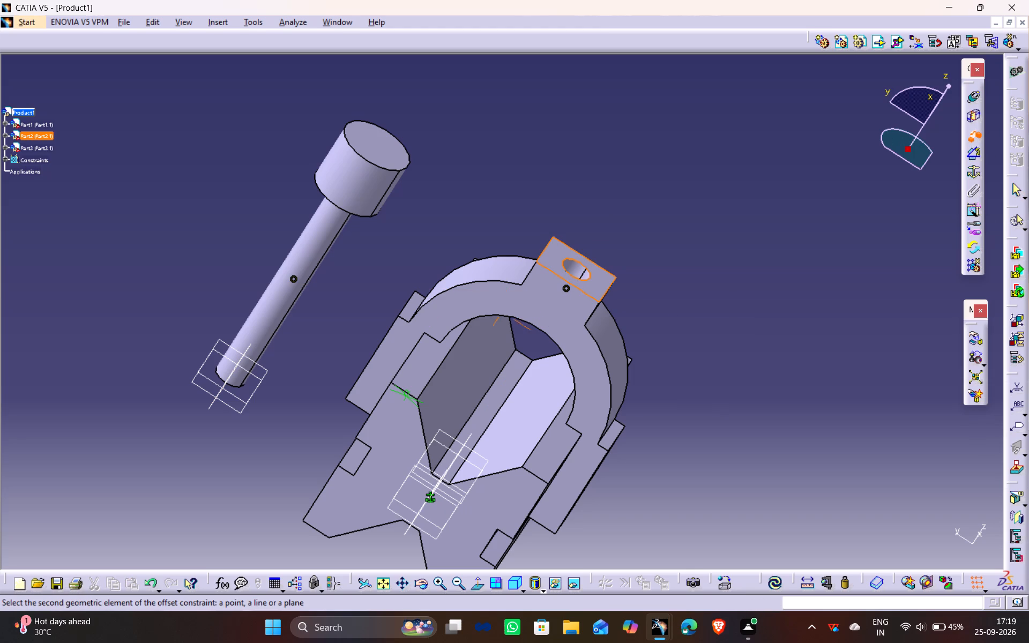
middle_click_drag(332, 339, 624, 193)
left_click_drag(332, 339, 623, 194)
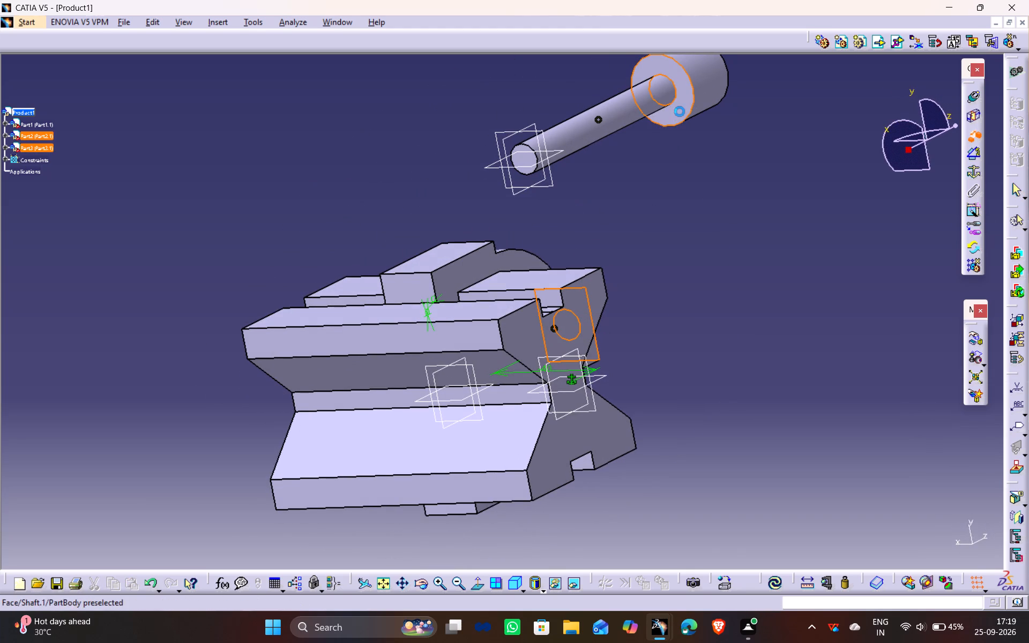
left_click(680, 111)
middle_click_drag(794, 116, 726, 177)
left_click_drag(794, 115, 726, 177)
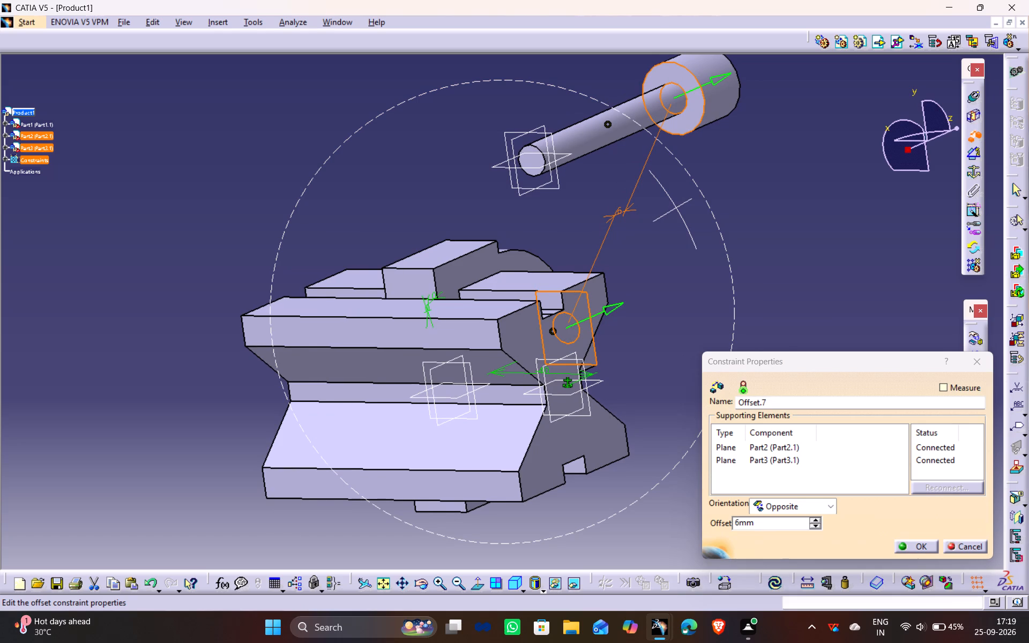
left_click_drag(756, 521, 713, 527)
key("0")
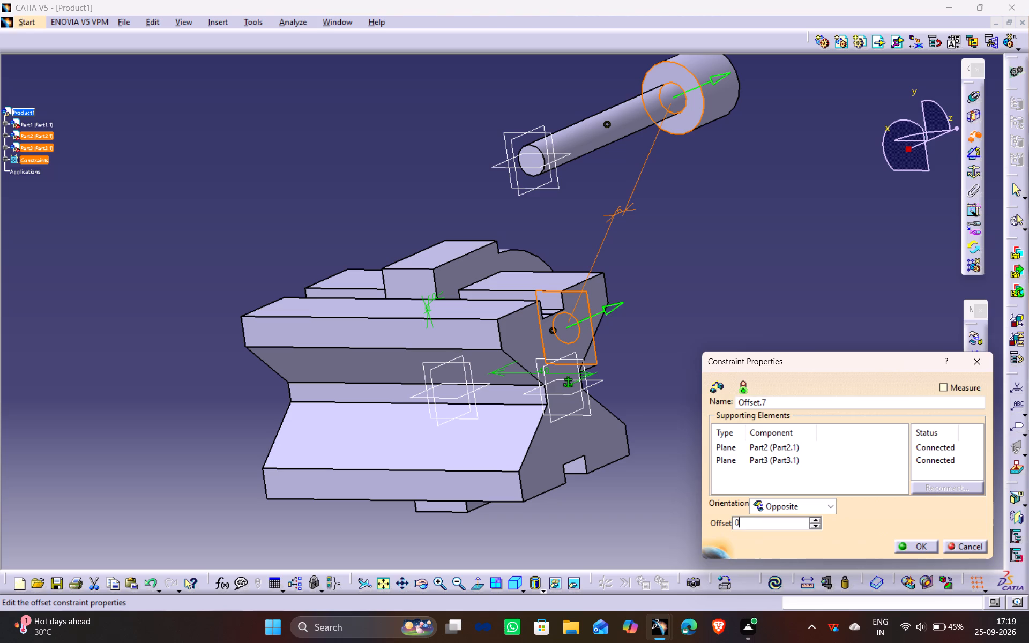
left_click(916, 544)
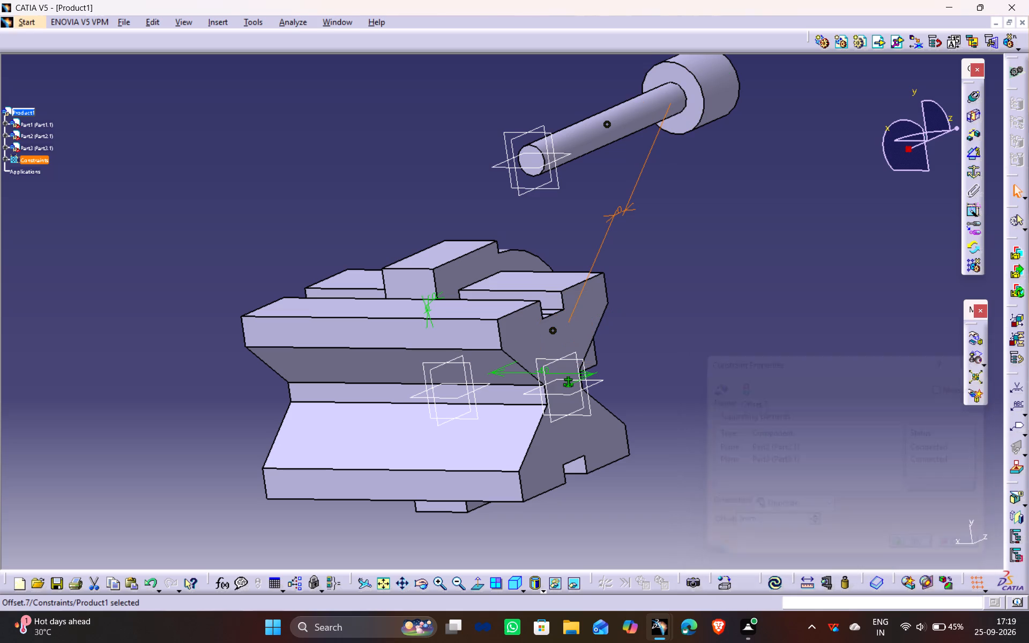
middle_click_drag(612, 190, 407, 296)
left_click_drag(611, 189, 407, 296)
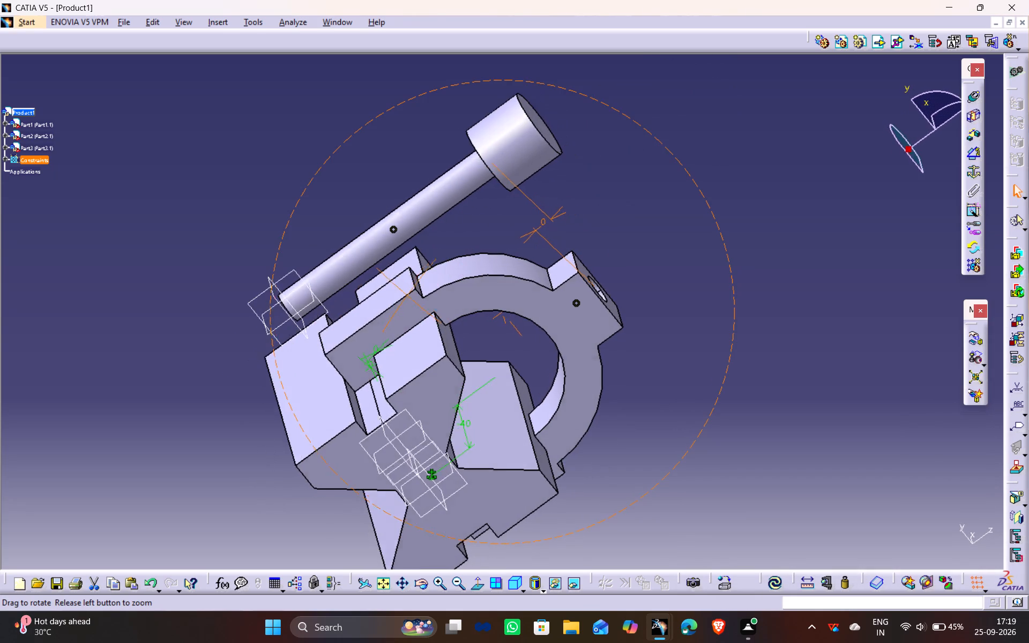
middle_click_drag(407, 296, 401, 295)
left_click_drag(407, 296, 401, 295)
left_click(774, 584)
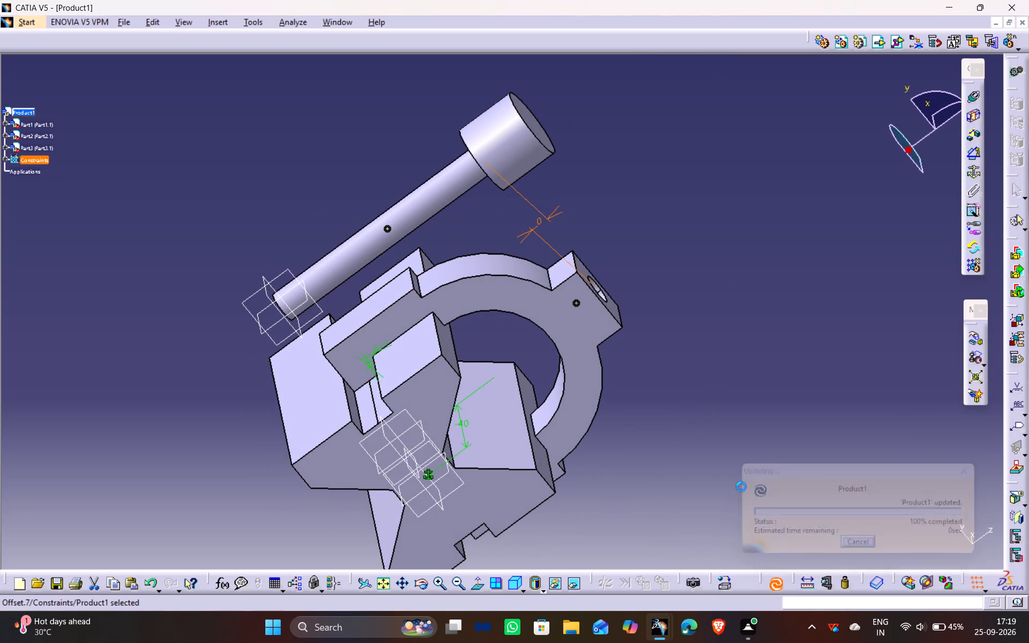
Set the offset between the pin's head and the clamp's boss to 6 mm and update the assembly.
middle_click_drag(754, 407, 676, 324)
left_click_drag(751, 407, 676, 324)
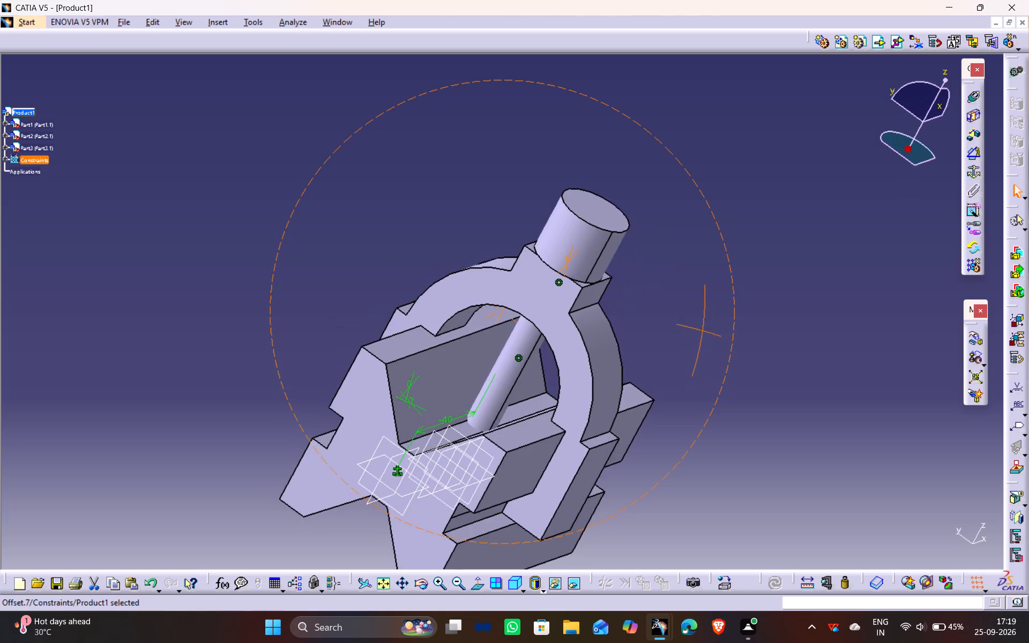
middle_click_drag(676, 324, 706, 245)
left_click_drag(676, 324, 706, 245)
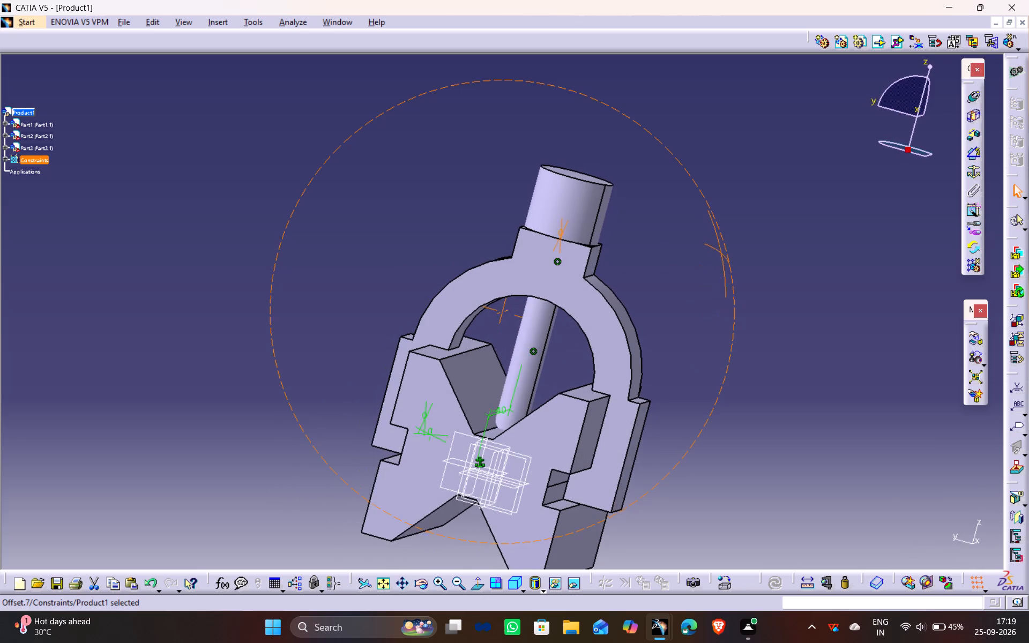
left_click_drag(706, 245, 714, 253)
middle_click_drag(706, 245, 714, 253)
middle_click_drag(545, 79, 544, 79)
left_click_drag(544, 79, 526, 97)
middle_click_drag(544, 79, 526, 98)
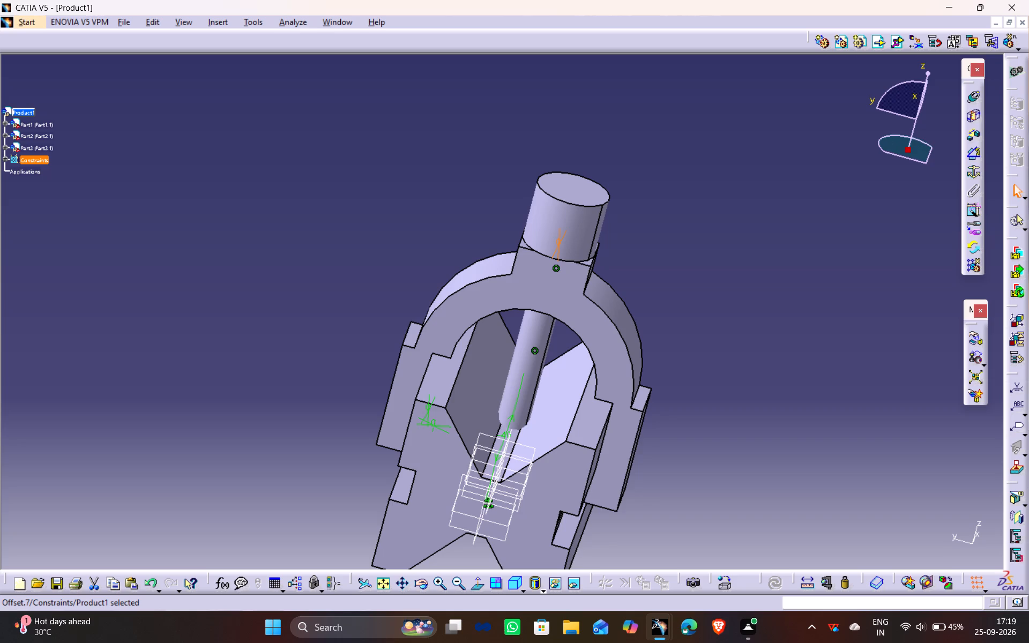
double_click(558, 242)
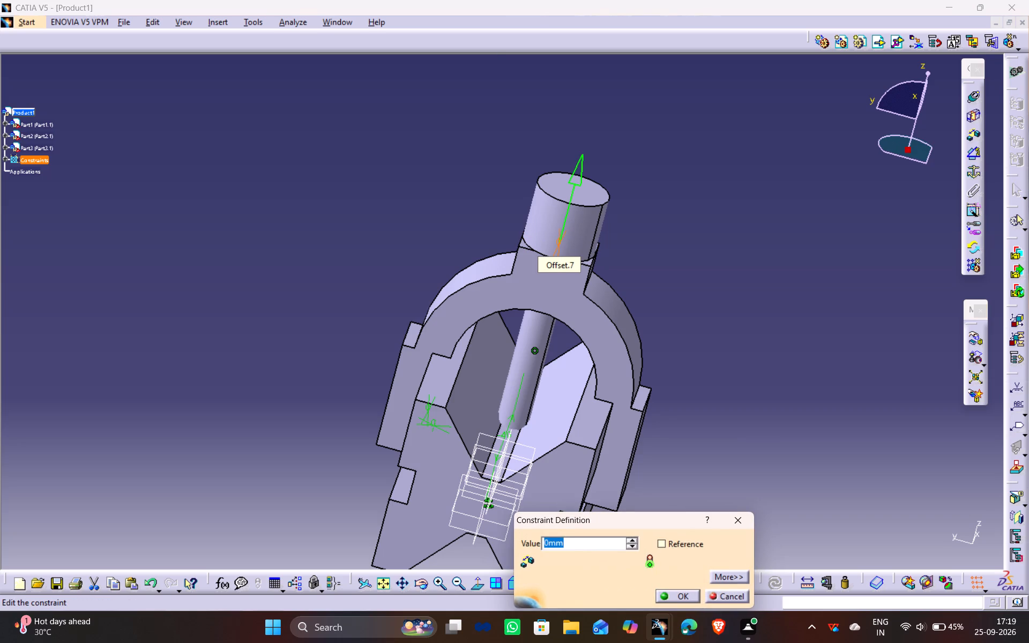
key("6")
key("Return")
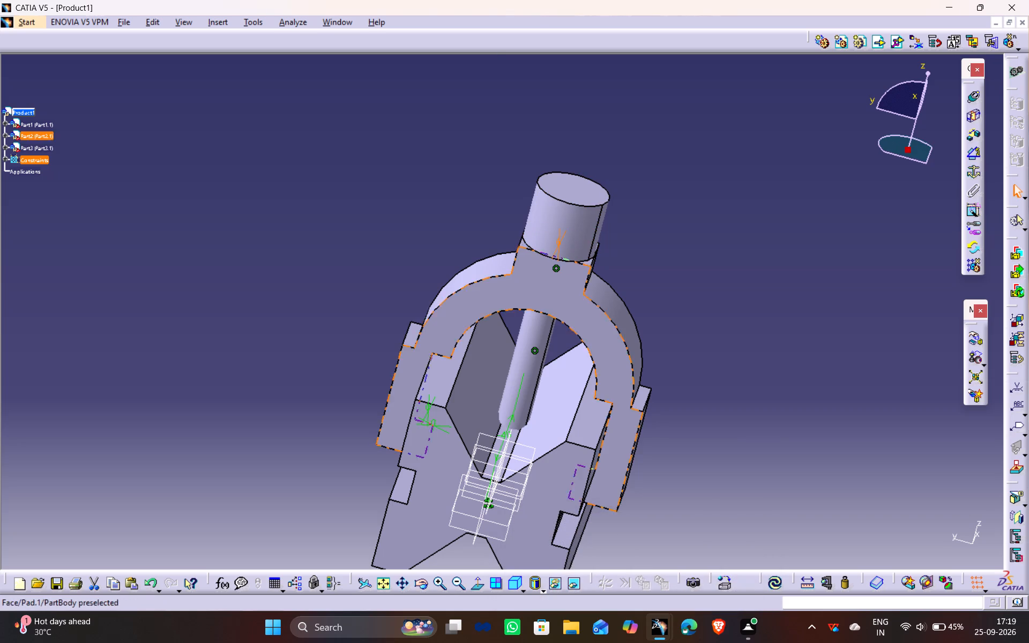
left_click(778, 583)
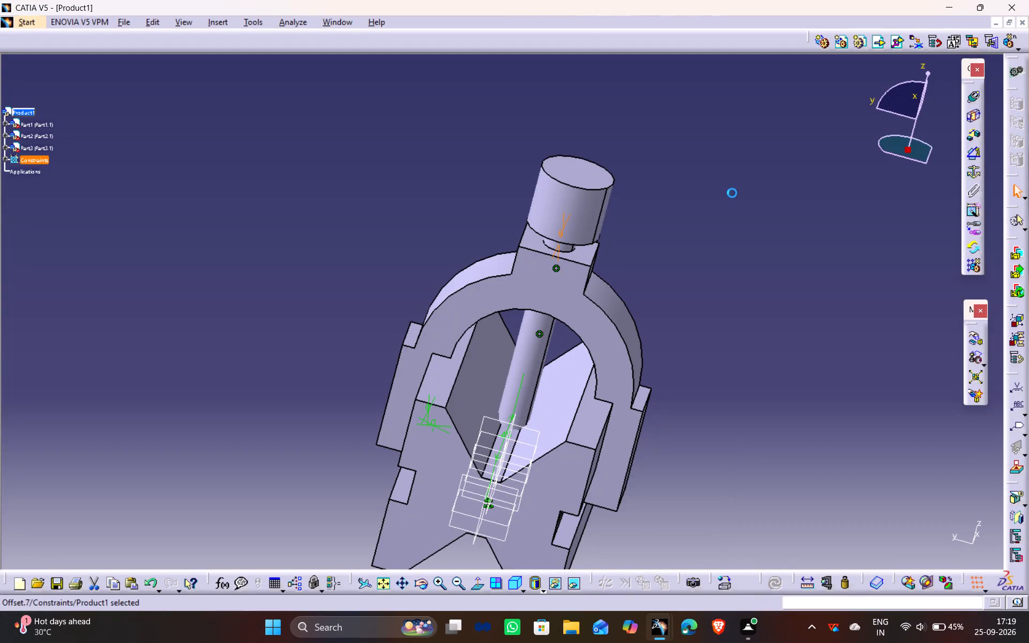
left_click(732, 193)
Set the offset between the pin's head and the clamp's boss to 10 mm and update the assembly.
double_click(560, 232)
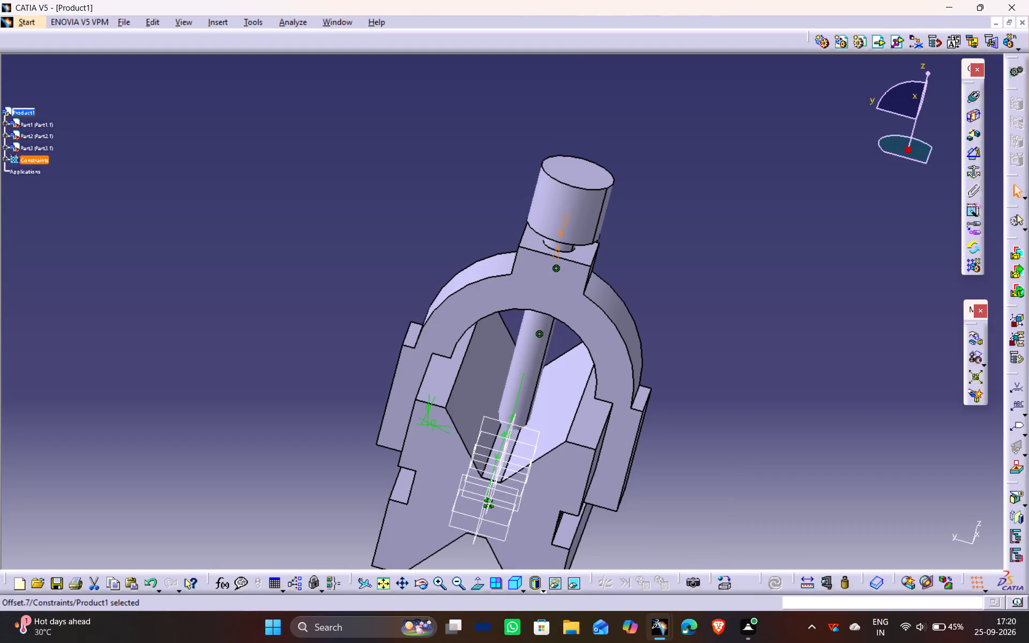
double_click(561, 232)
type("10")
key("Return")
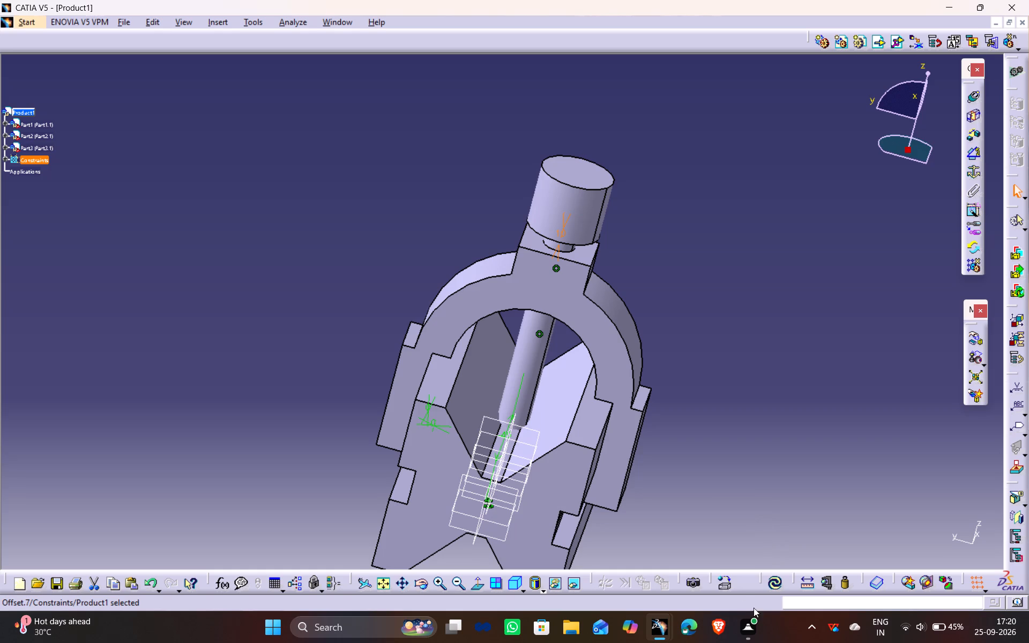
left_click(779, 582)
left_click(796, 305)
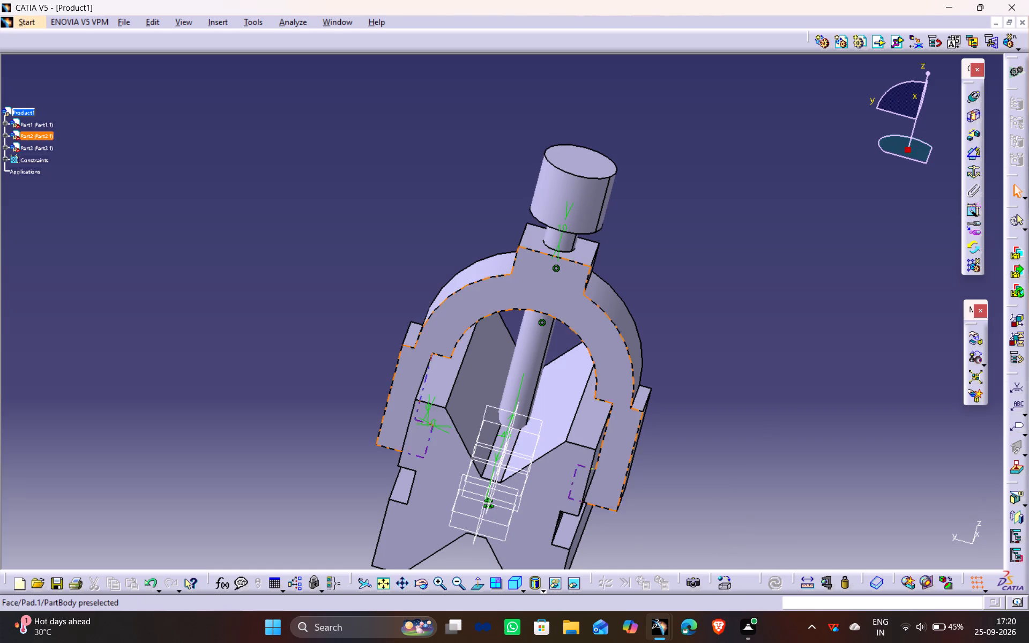
Examine how the pin's tip sits relative to the V-block's groove, in front and isometric views.
middle_click_drag(463, 555, 481, 517)
left_click_drag(463, 555, 481, 517)
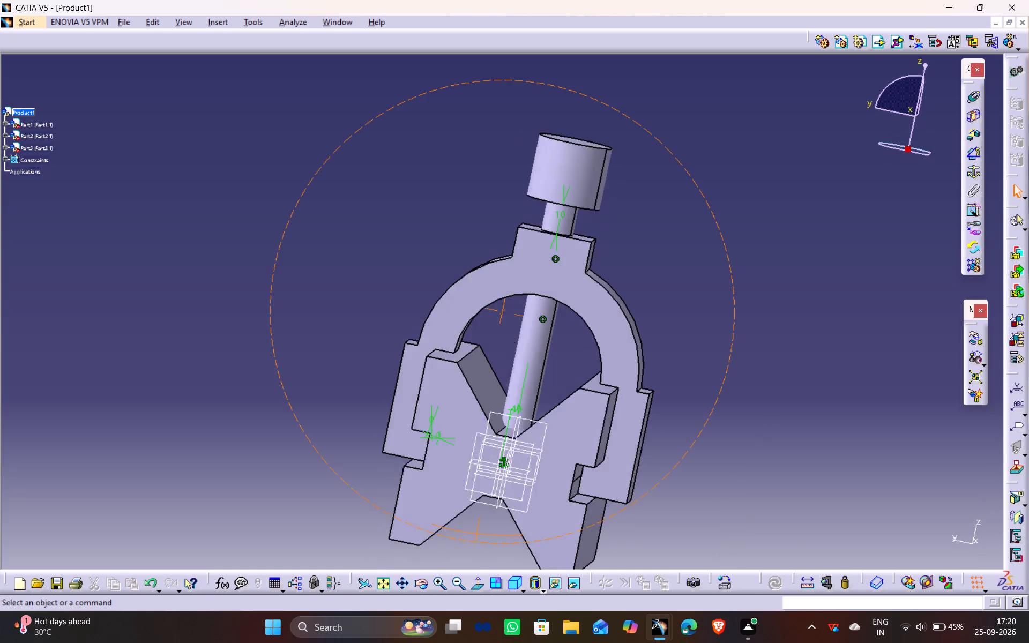
middle_click_drag(481, 517, 499, 514)
left_click_drag(481, 517, 499, 514)
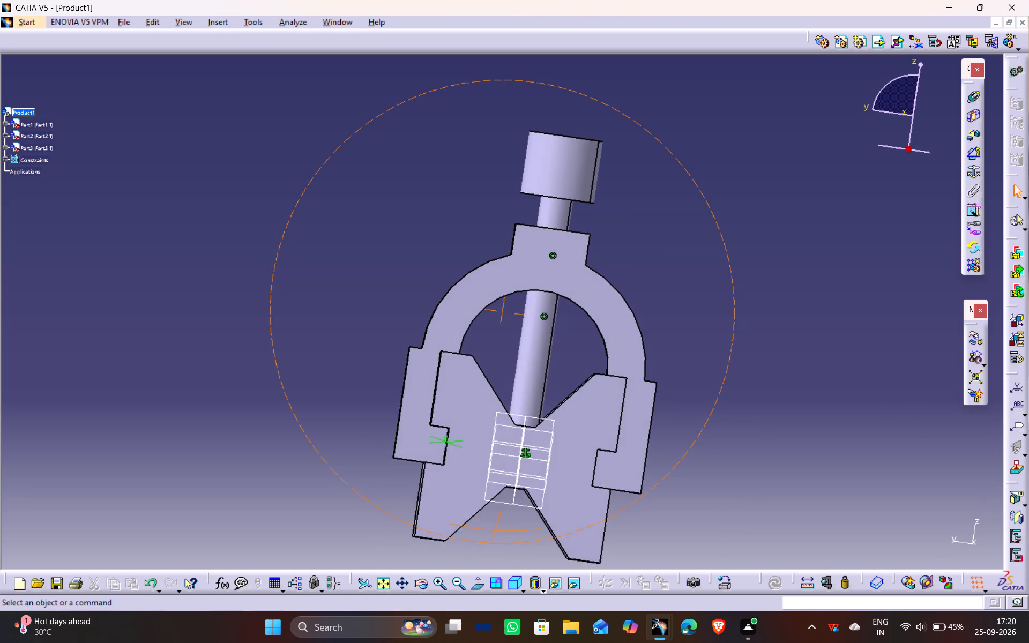
left_click_drag(499, 514, 496, 518)
middle_click_drag(499, 514, 496, 518)
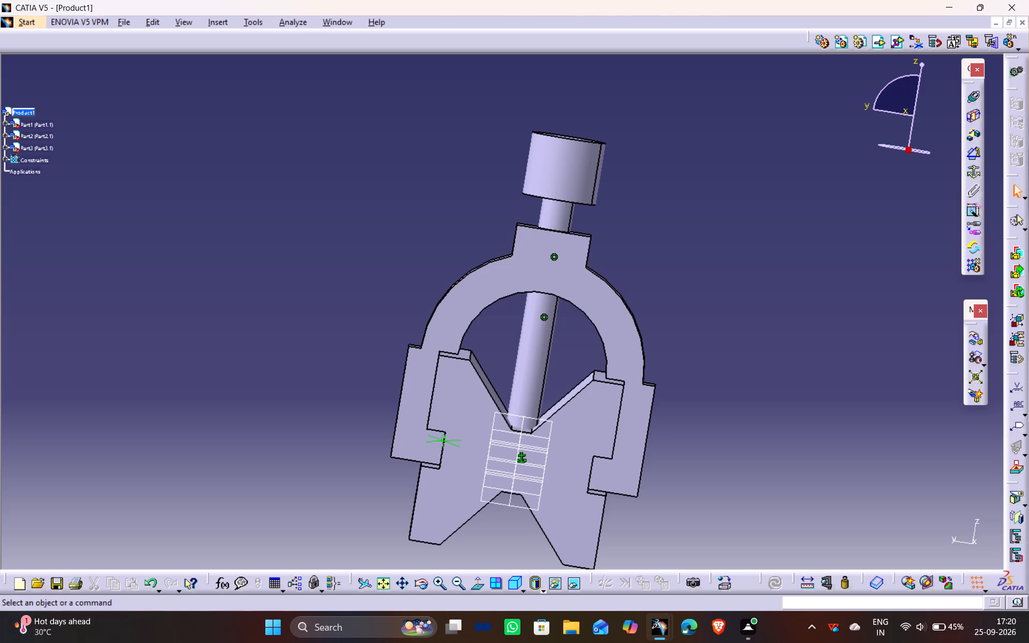
left_click(523, 588)
left_click(513, 583)
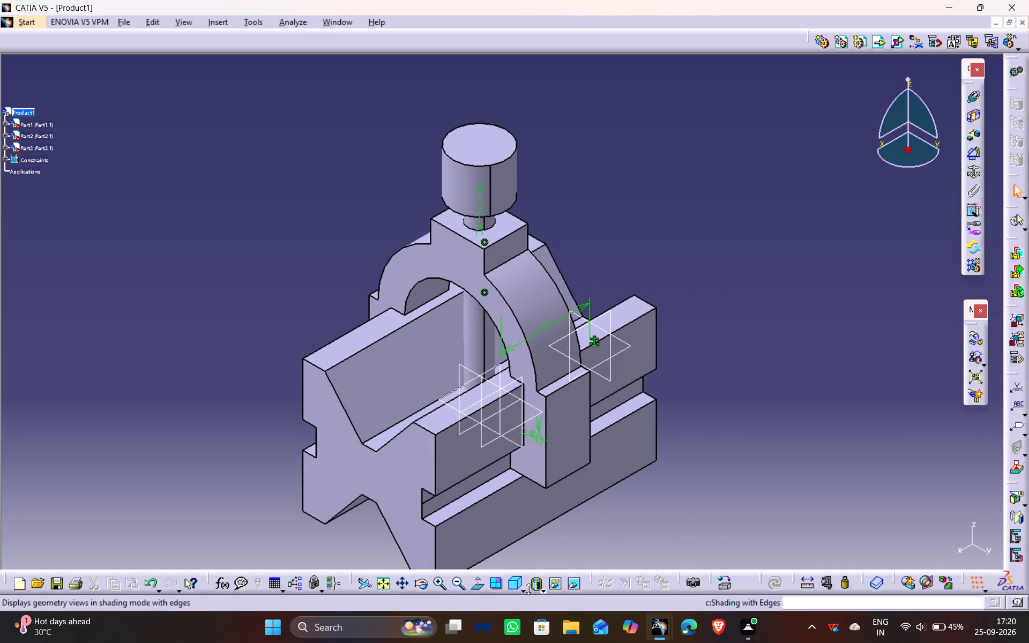
left_click(522, 588)
left_click(539, 489)
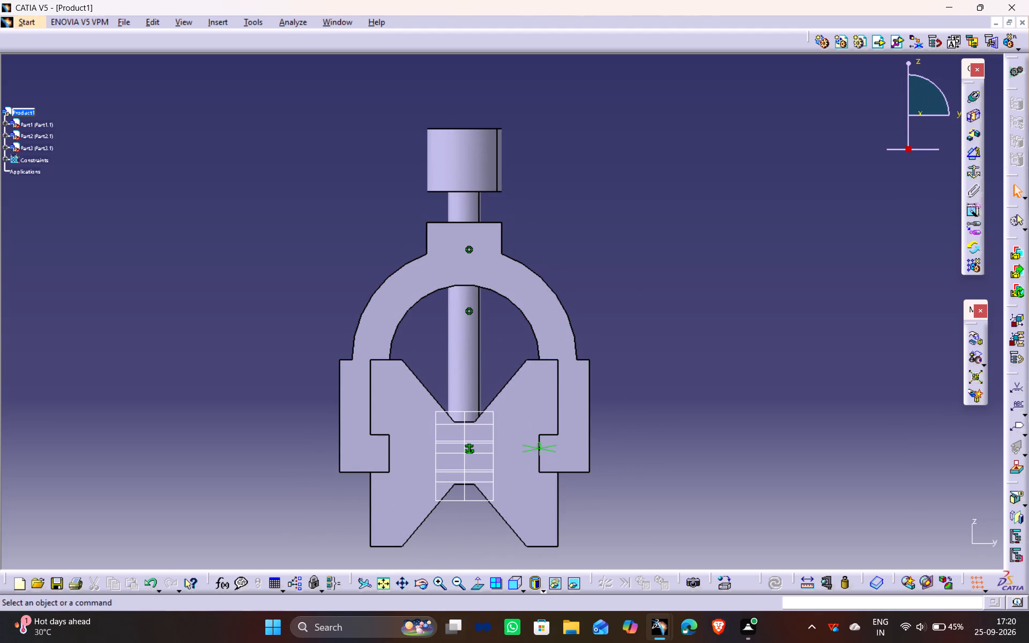
left_click(524, 587)
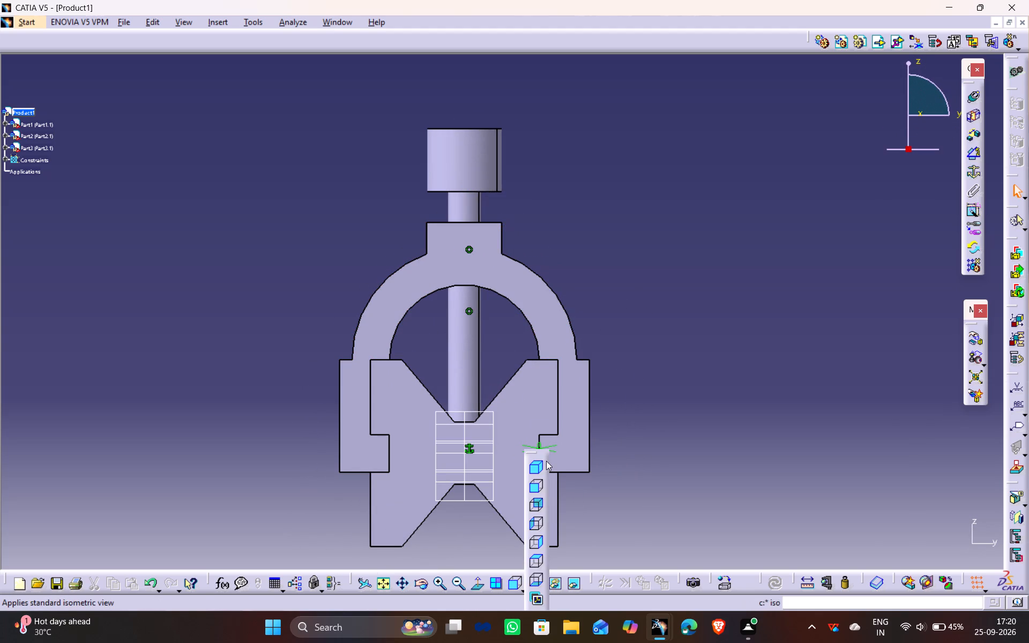
left_click(534, 465)
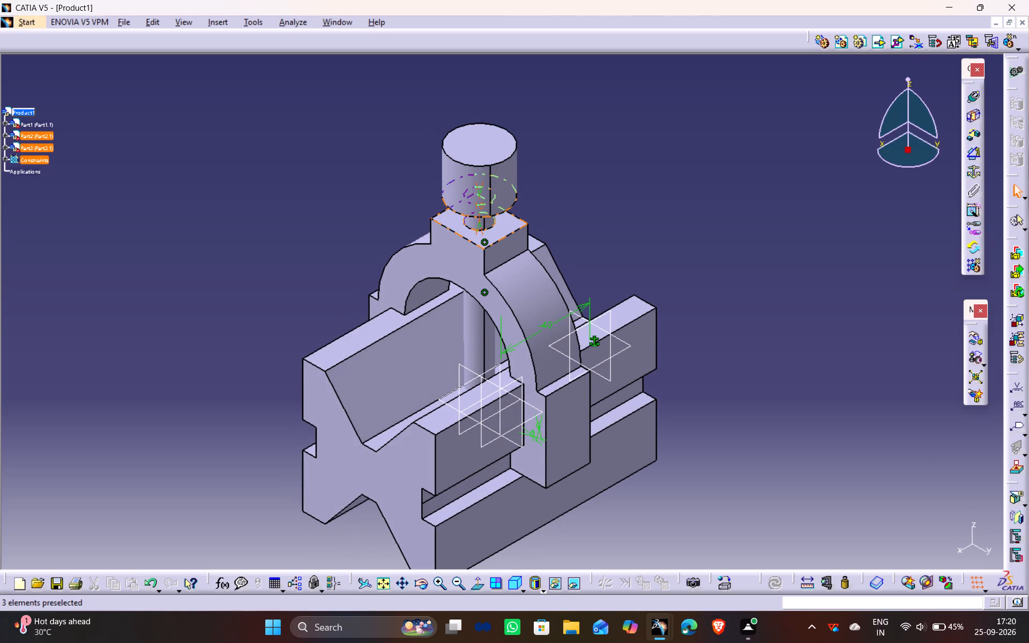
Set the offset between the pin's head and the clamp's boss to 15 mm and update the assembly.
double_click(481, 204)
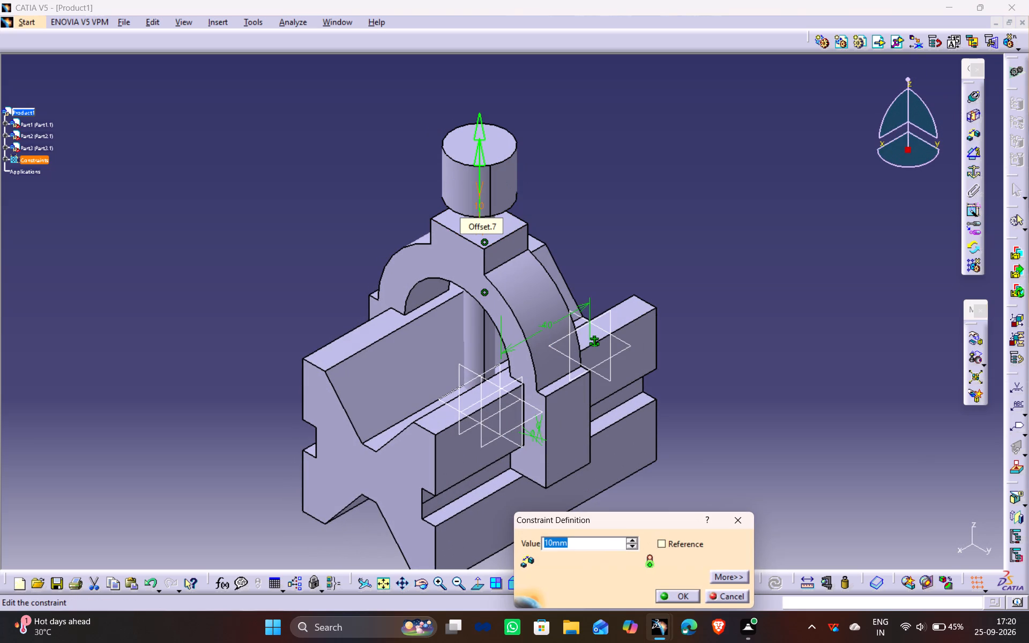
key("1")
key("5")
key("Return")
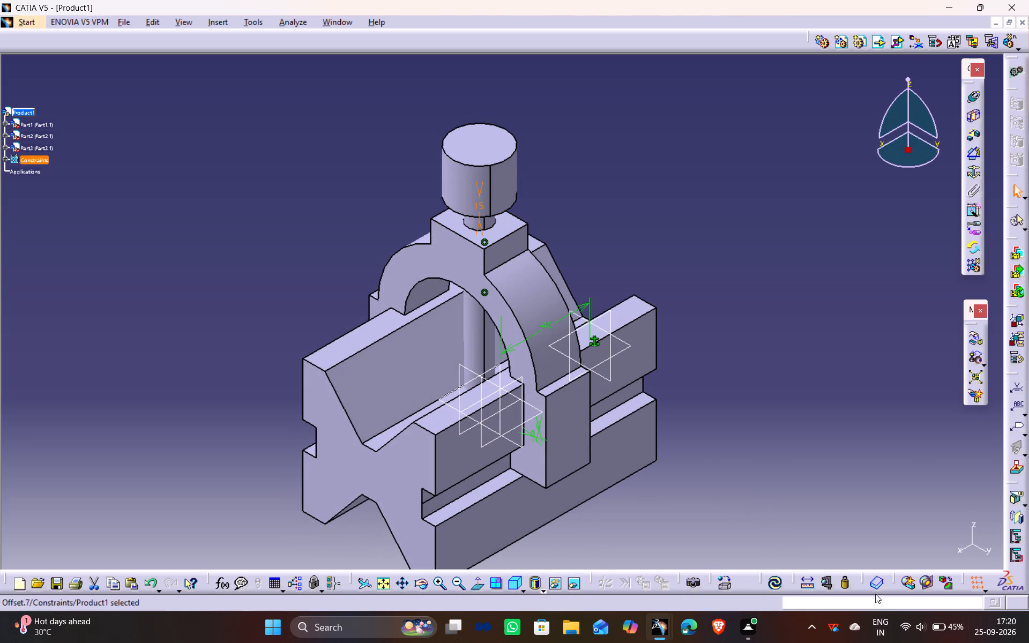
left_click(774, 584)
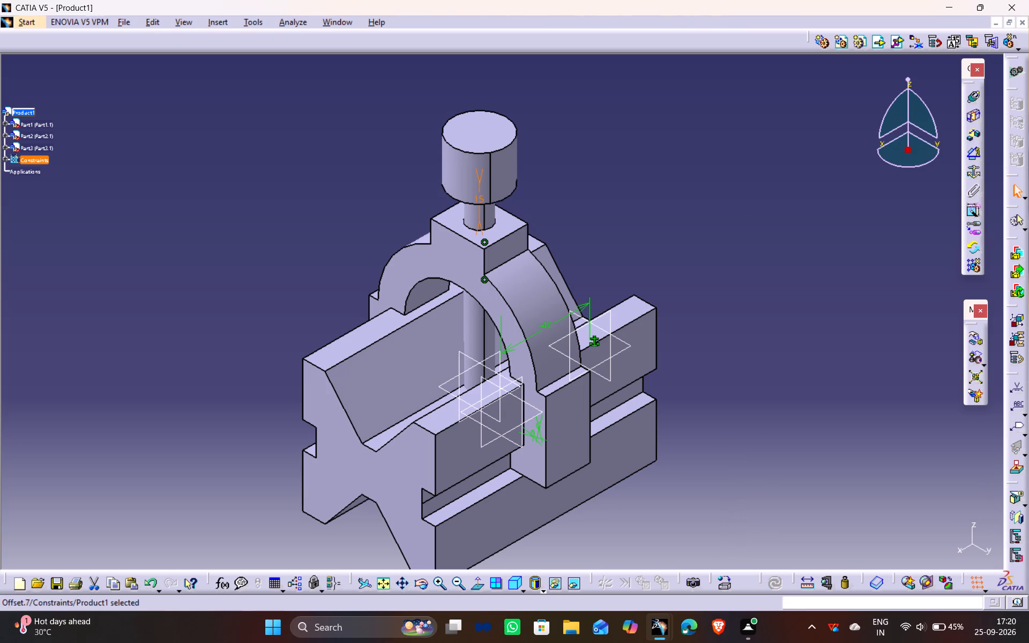
Examine the pin's position in the clamp and the clearance between its tip and the V-block's groove.
middle_click_drag(363, 522, 460, 469)
left_click_drag(363, 522, 460, 469)
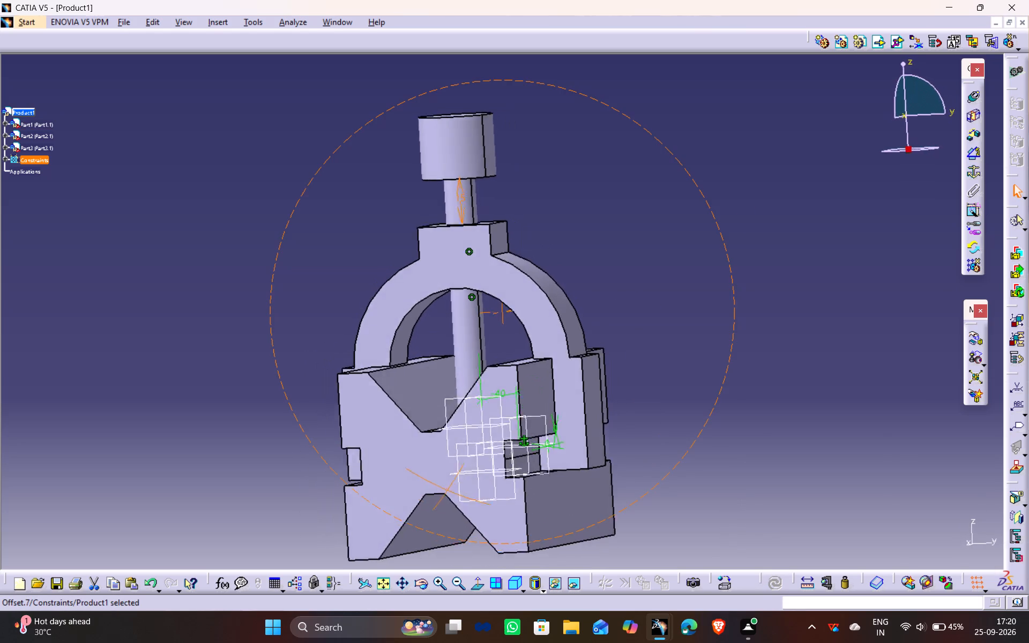
left_click_drag(460, 469, 526, 475)
middle_click_drag(460, 469, 526, 475)
middle_click_drag(519, 131, 530, 122)
left_click_drag(519, 130, 530, 122)
scroll(523, 125, "down", 1)
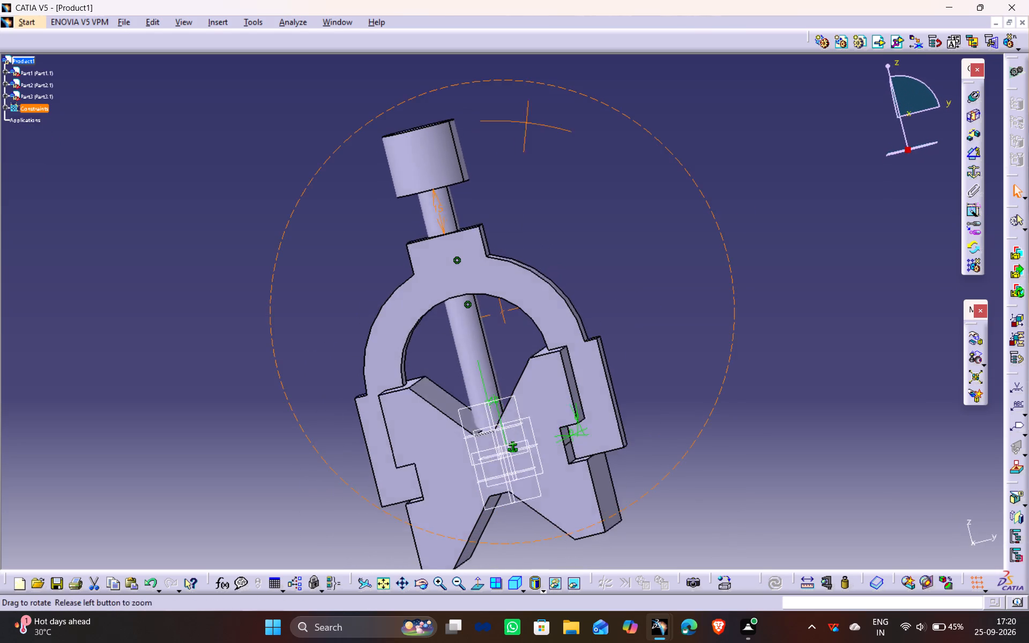
left_click_drag(530, 122, 555, 133)
middle_click_drag(530, 122, 555, 135)
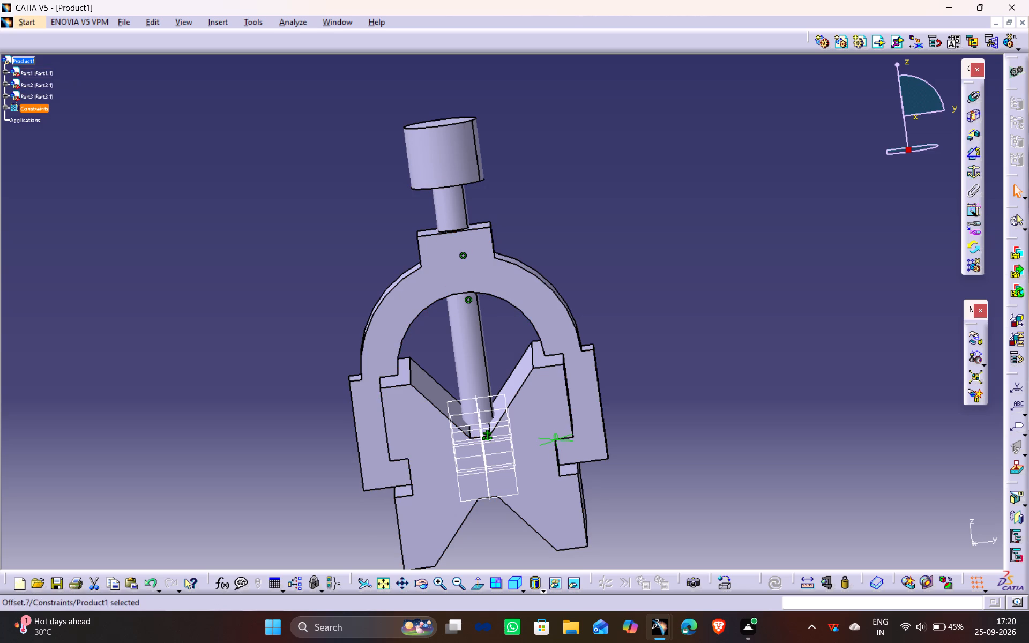
middle_click_drag(580, 180, 555, 238)
left_click_drag(579, 178, 555, 238)
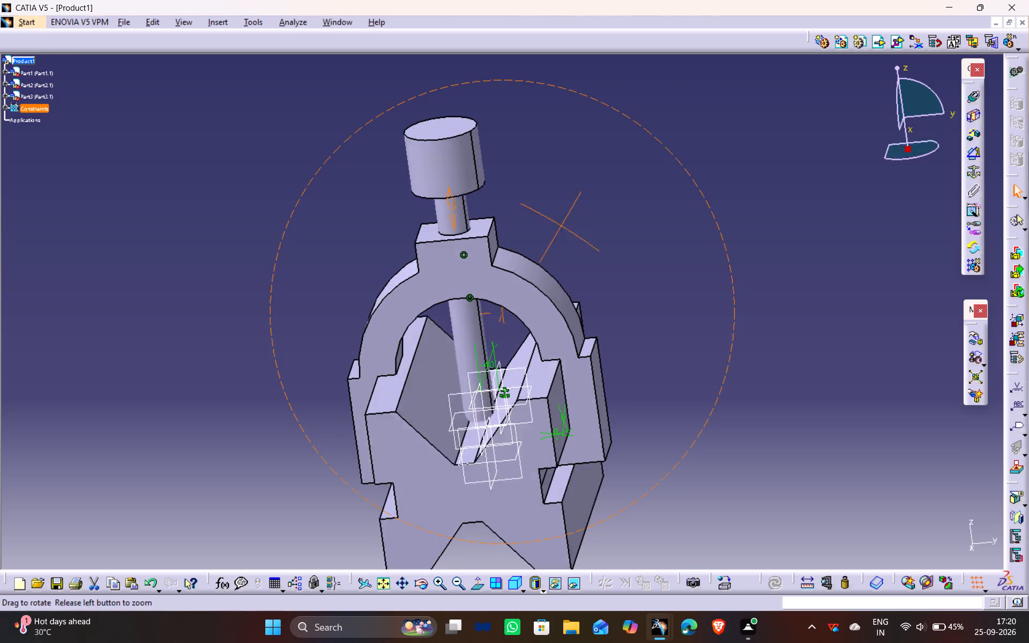
left_click_drag(555, 238, 523, 291)
middle_click_drag(555, 238, 521, 291)
scroll(521, 291, "down", 1)
Set the offset between the pin's head and the clamp's boss to 20 mm.
triple_click(447, 218)
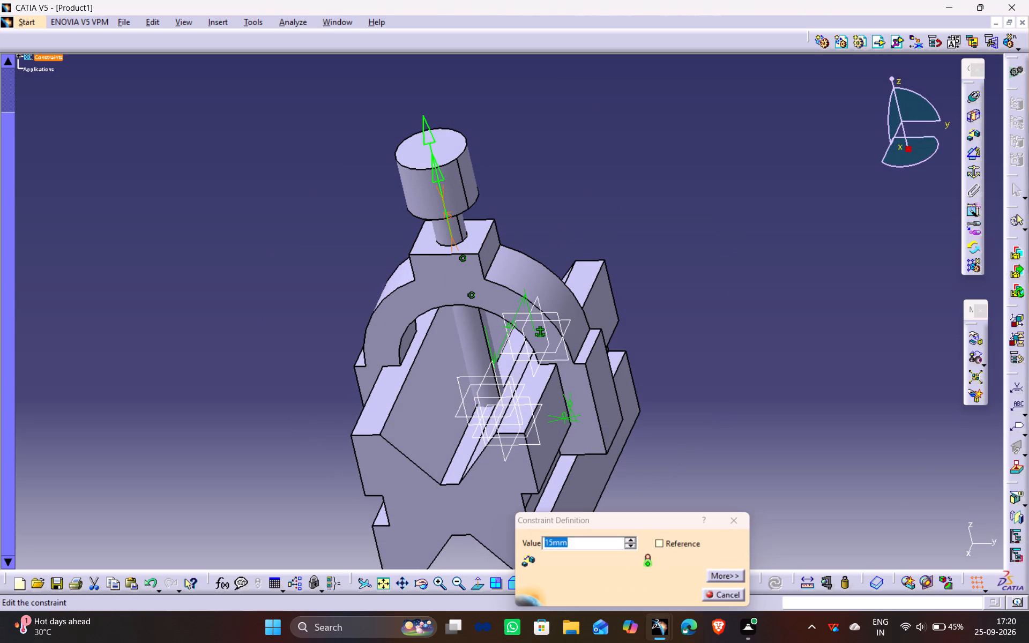
left_click_drag(577, 545, 511, 540)
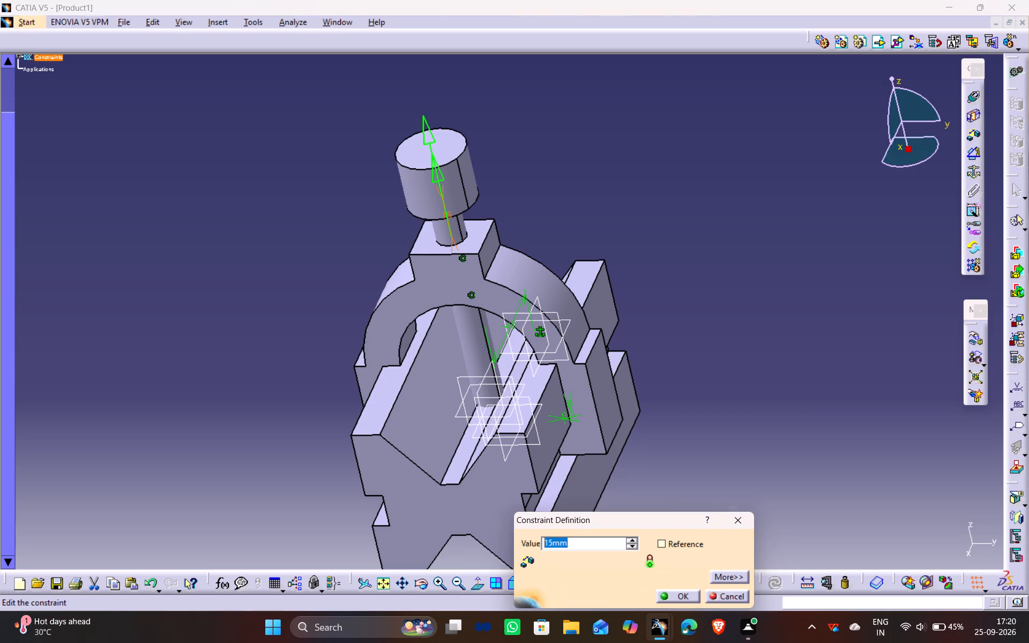
left_click_drag(511, 540, 477, 540)
type("20")
key("Return")
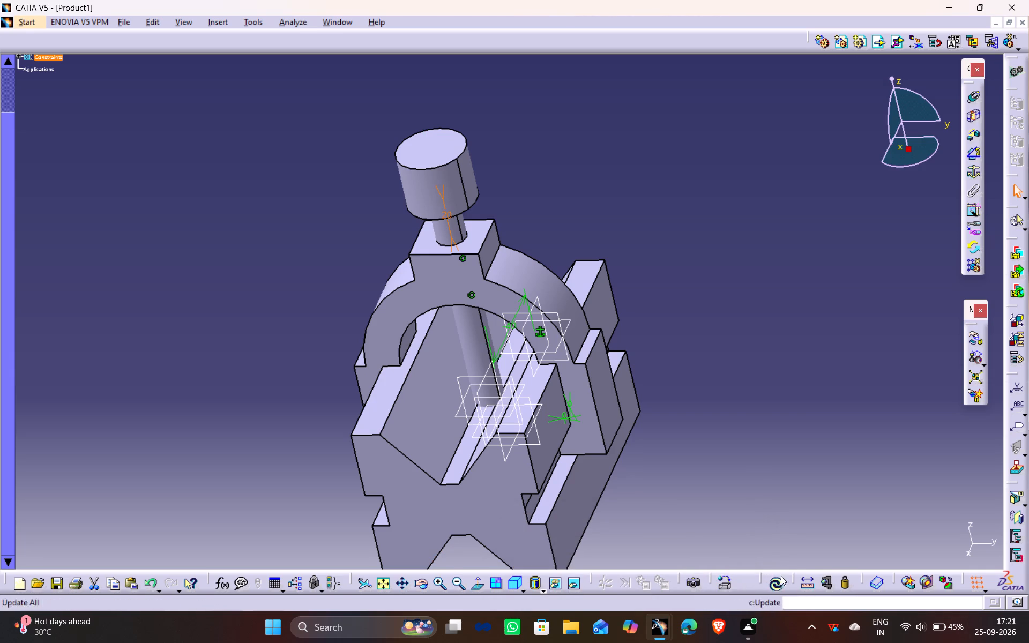
Update the assembly to apply the new offset between the pin's head and the clamp's boss.
left_click(779, 584)
left_click(746, 390)
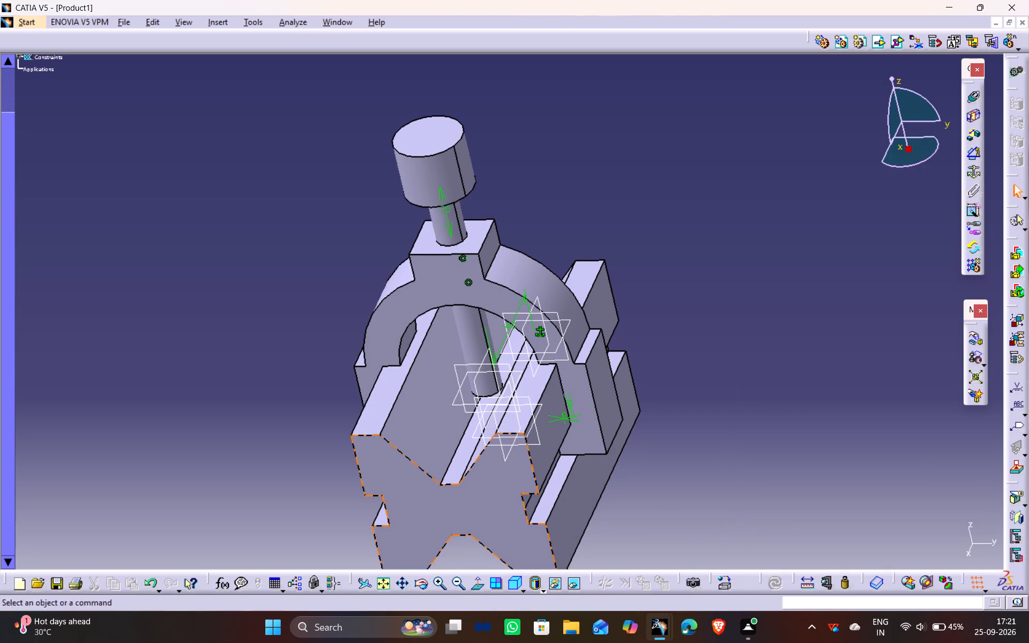
Examine the raised pin in the clamp and the clearance between its tip and the V-block's groove from front and angled views.
middle_click_drag(370, 493, 397, 413)
left_click_drag(370, 492, 397, 413)
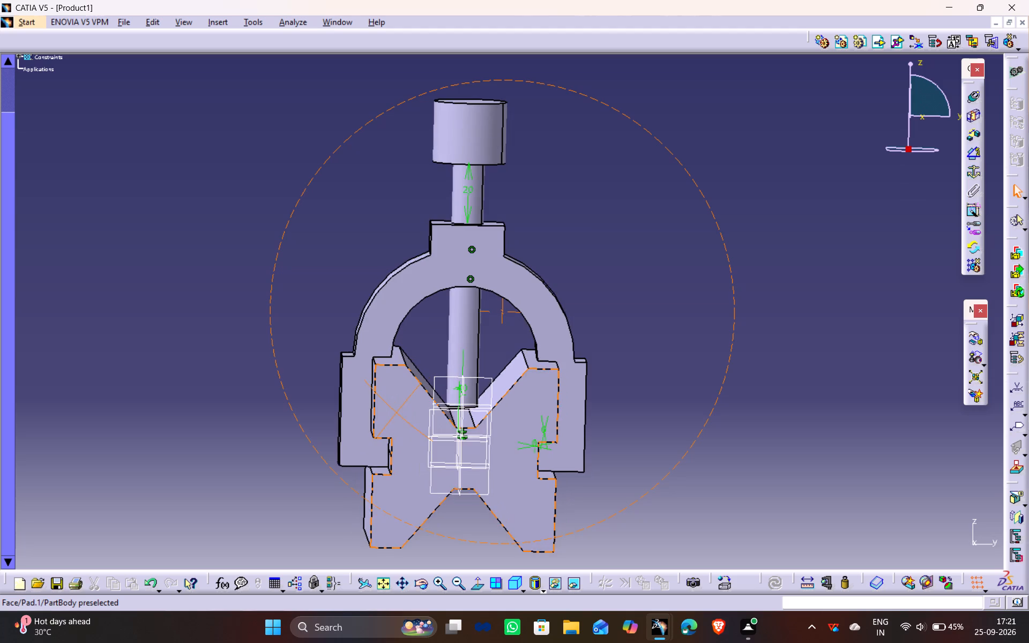
left_click_drag(397, 413, 390, 409)
middle_click_drag(397, 413, 390, 409)
scroll(389, 404, "down", 1)
middle_click_drag(730, 100, 715, 124)
left_click_drag(729, 101, 715, 124)
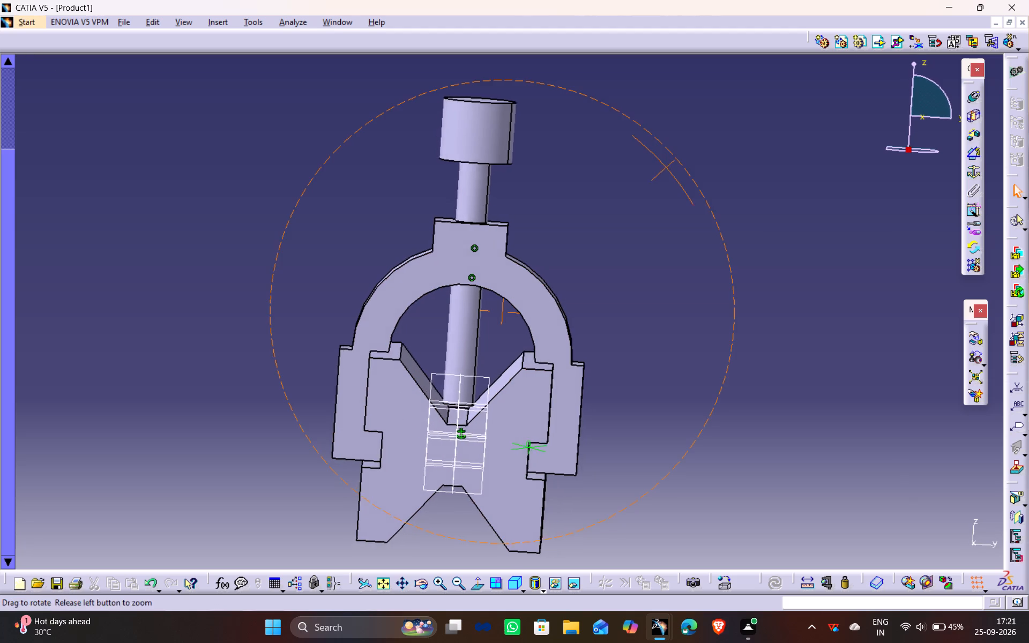
left_click_drag(715, 124, 701, 143)
middle_click_drag(715, 124, 701, 143)
middle_click_drag(618, 91, 608, 137)
left_click_drag(617, 91, 608, 137)
scroll(616, 100, "down", 1)
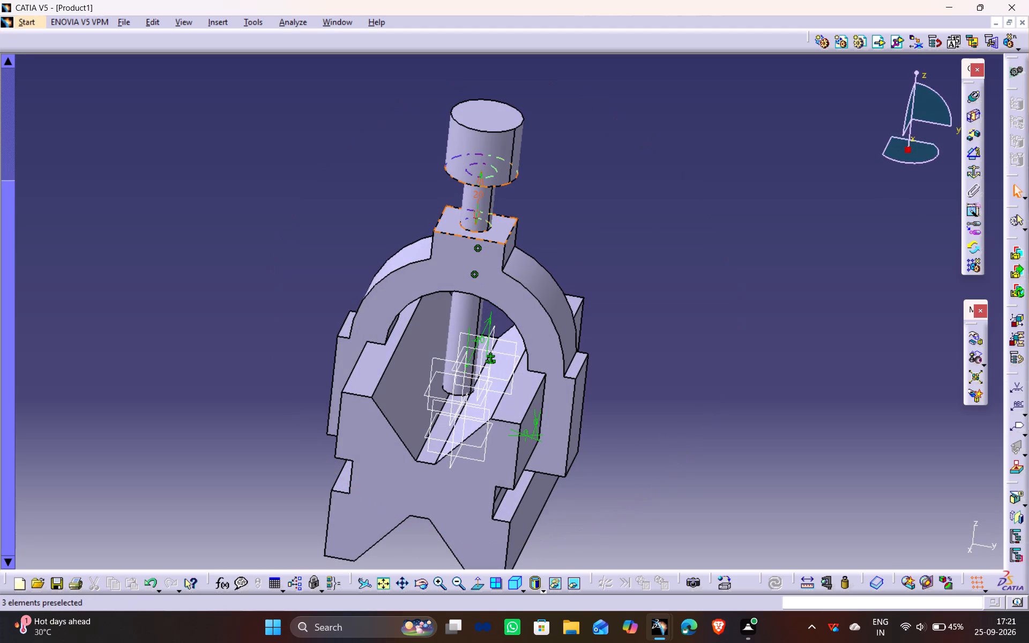
left_click(608, 224)
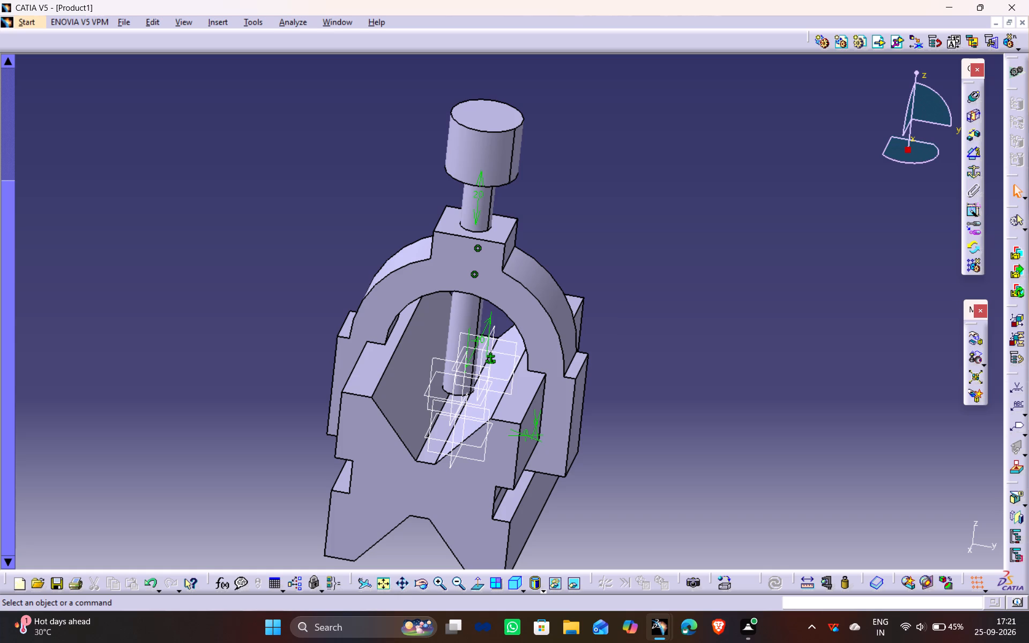
middle_click_drag(685, 409, 705, 337)
left_click_drag(685, 409, 705, 337)
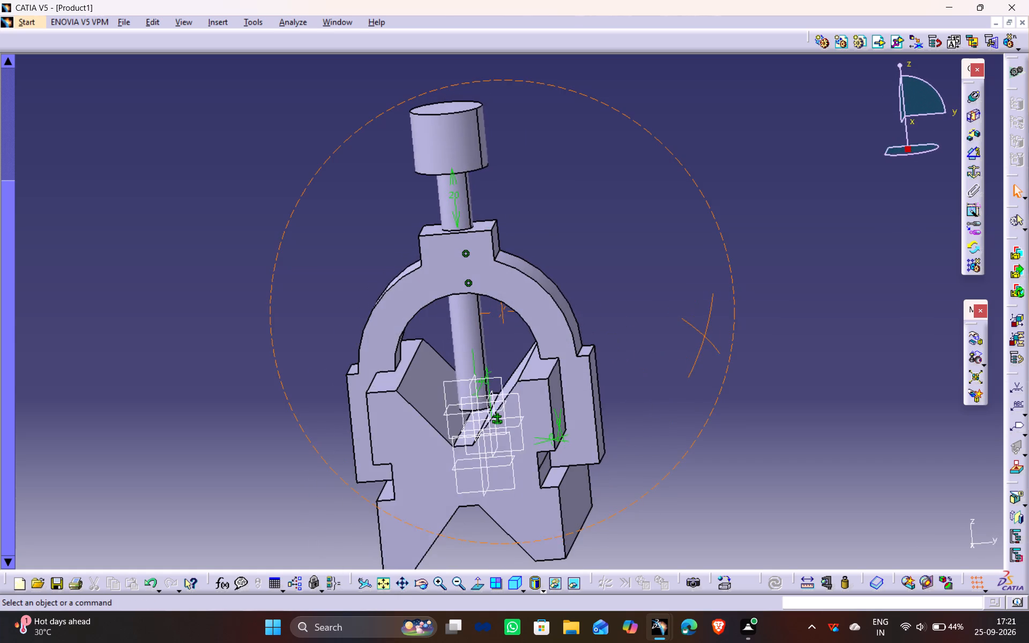
left_click_drag(705, 337, 715, 333)
middle_click_drag(705, 337, 715, 333)
middle_click_drag(511, 500, 501, 468)
left_click_drag(511, 499, 501, 468)
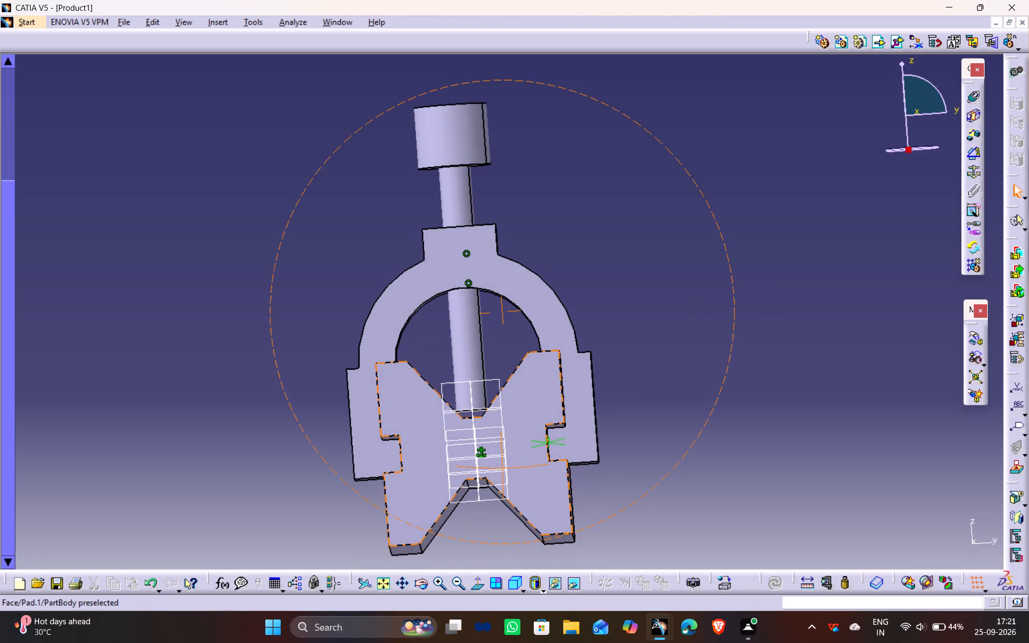
left_click_drag(501, 468, 493, 470)
middle_click_drag(501, 468, 493, 470)
middle_click_drag(562, 185, 519, 253)
left_click_drag(562, 185, 519, 253)
scroll(521, 275, "down", 2)
left_click(635, 230)
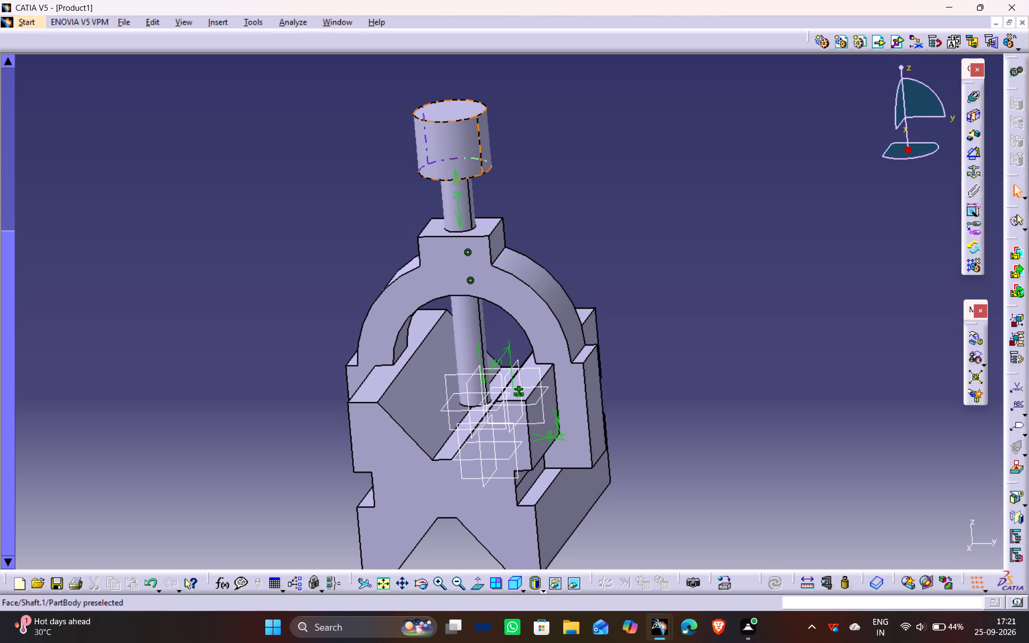
Open the pin part file A16-P3 from the Documents folder.
left_click(126, 19)
left_click(192, 74)
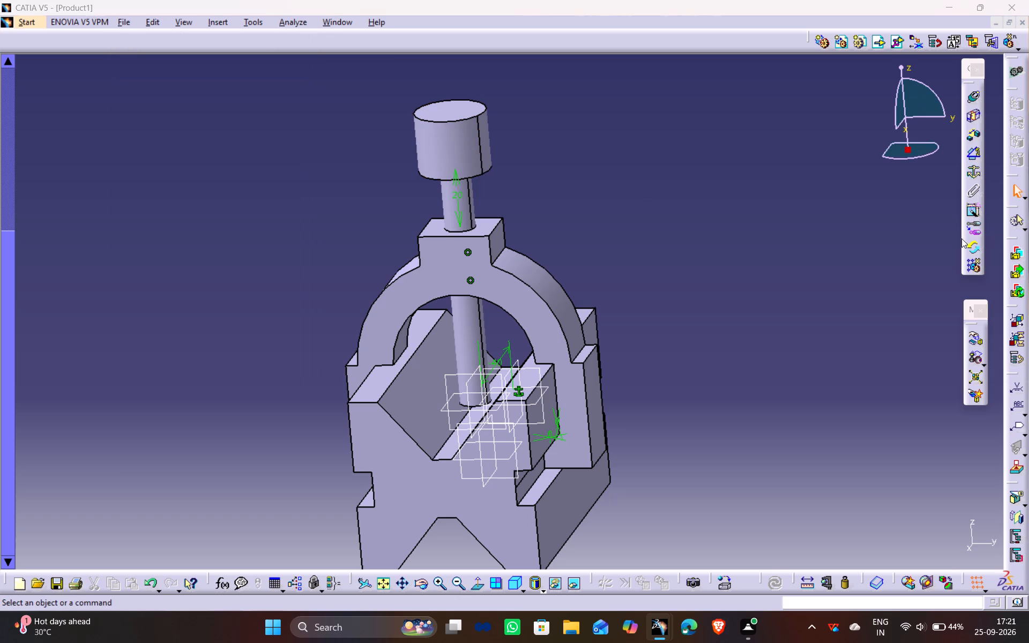
scroll(542, 316, "down", 7)
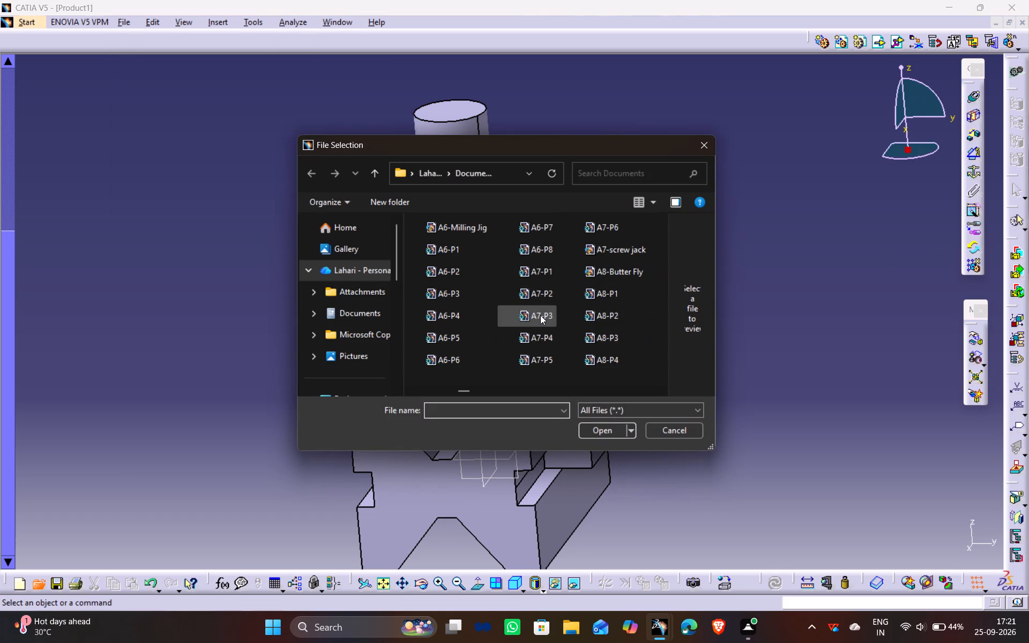
scroll(540, 315, "down", 9)
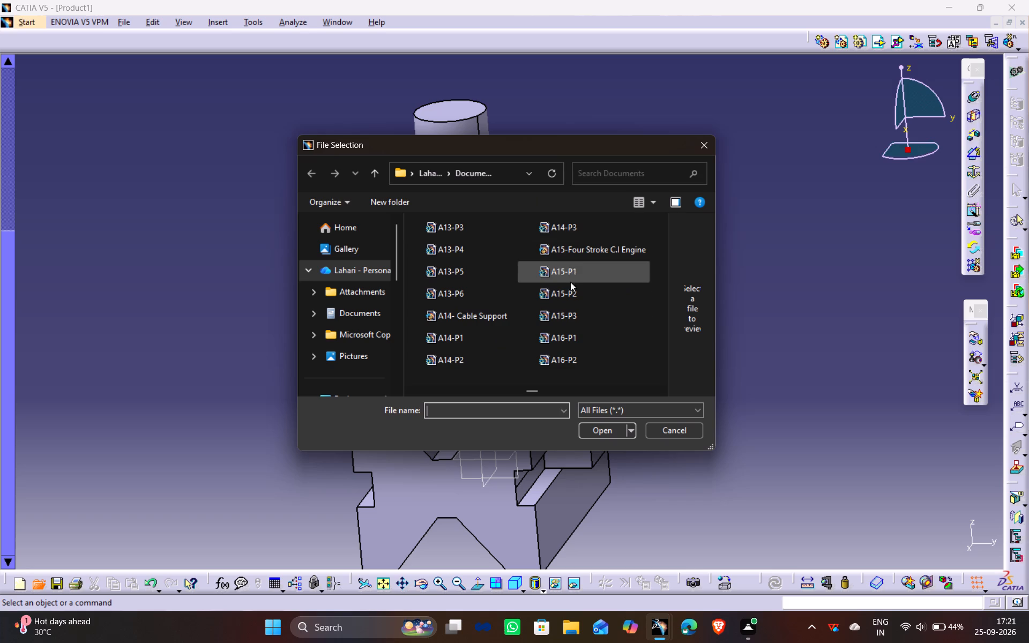
scroll(576, 341, "down", 1)
left_click(593, 226)
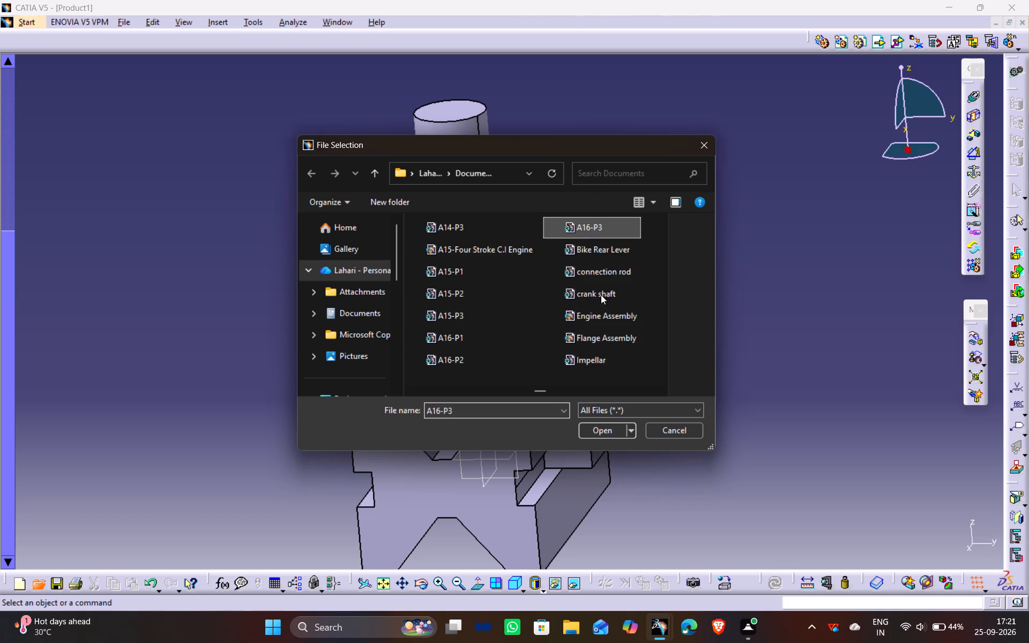
left_click(601, 433)
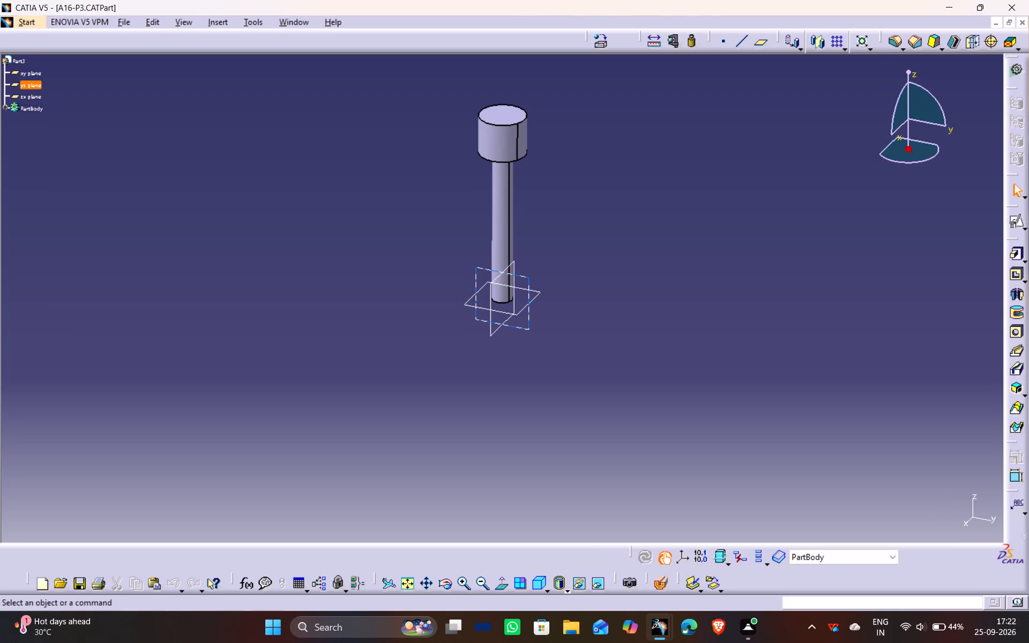
Create a positioned sketch on the zx plane and draw a circle of about 4.3 mm radius on the vertical axis, midway up the pin's head.
left_click(513, 264)
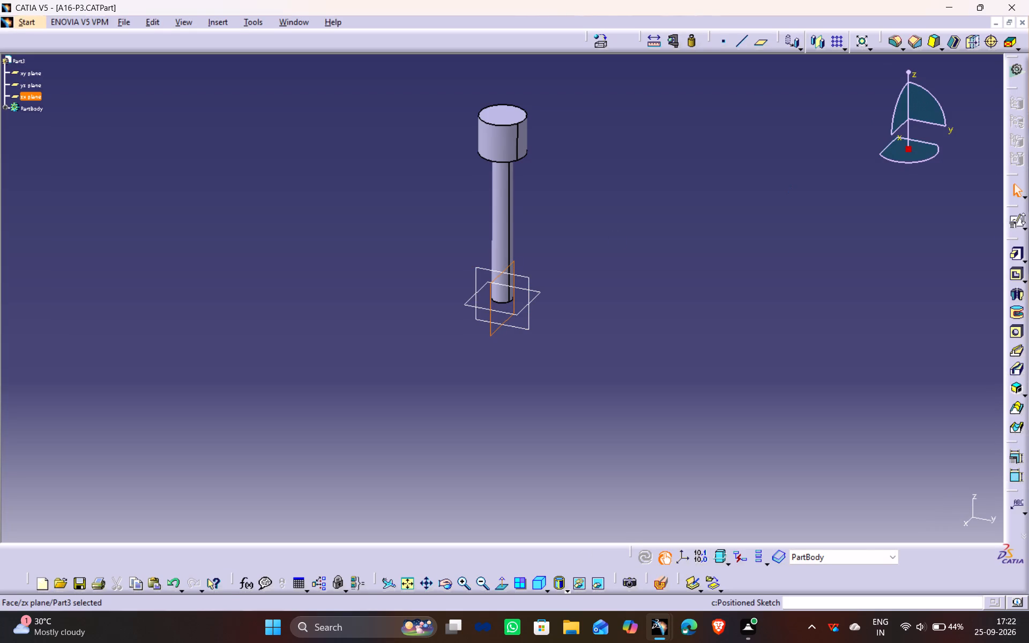
left_click(1015, 223)
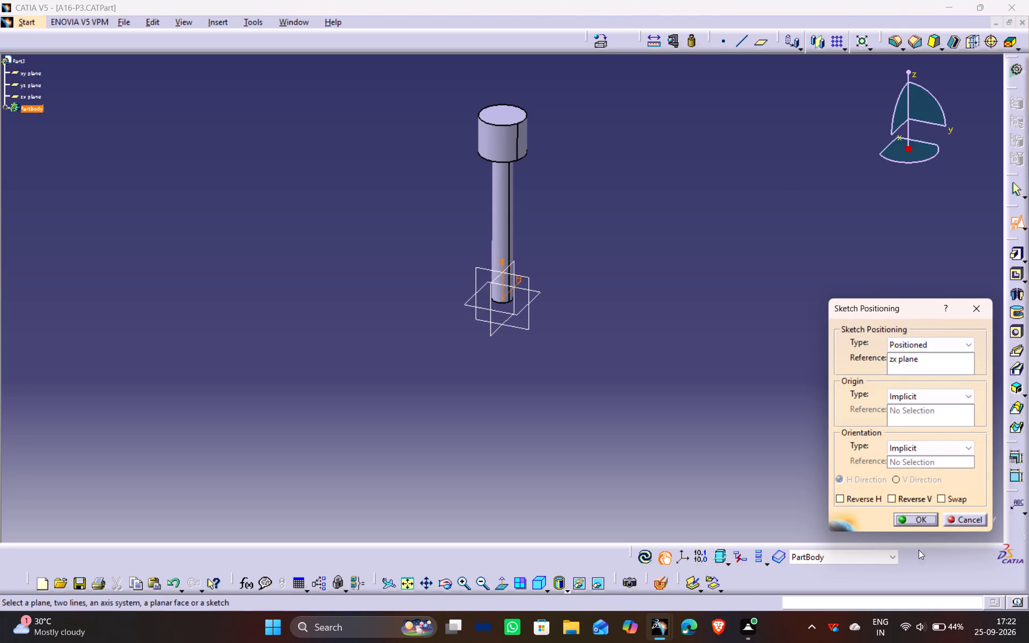
left_click(924, 520)
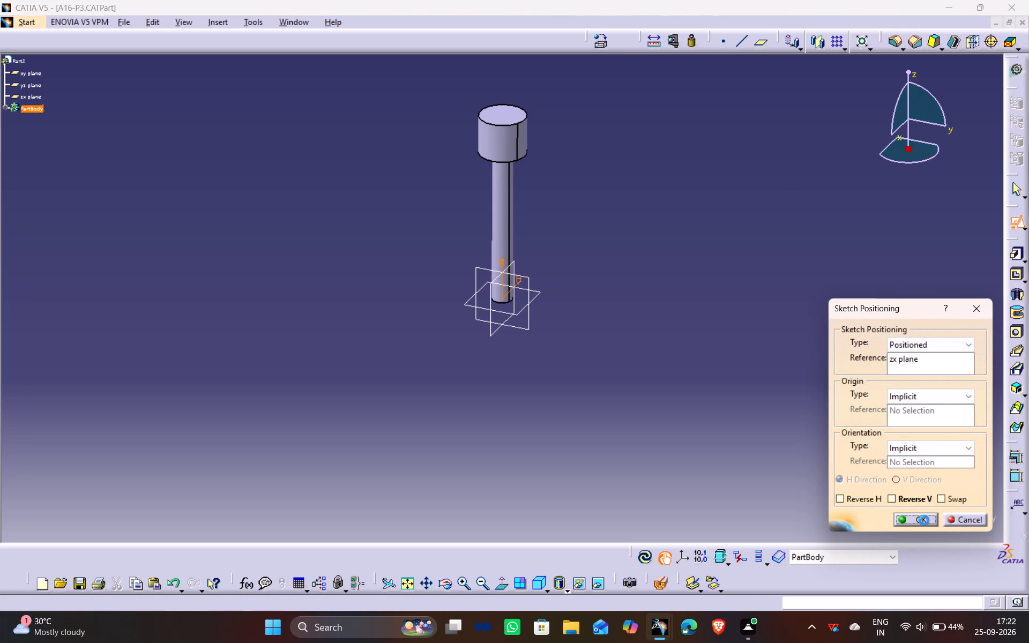
middle_click_drag(564, 155, 576, 219)
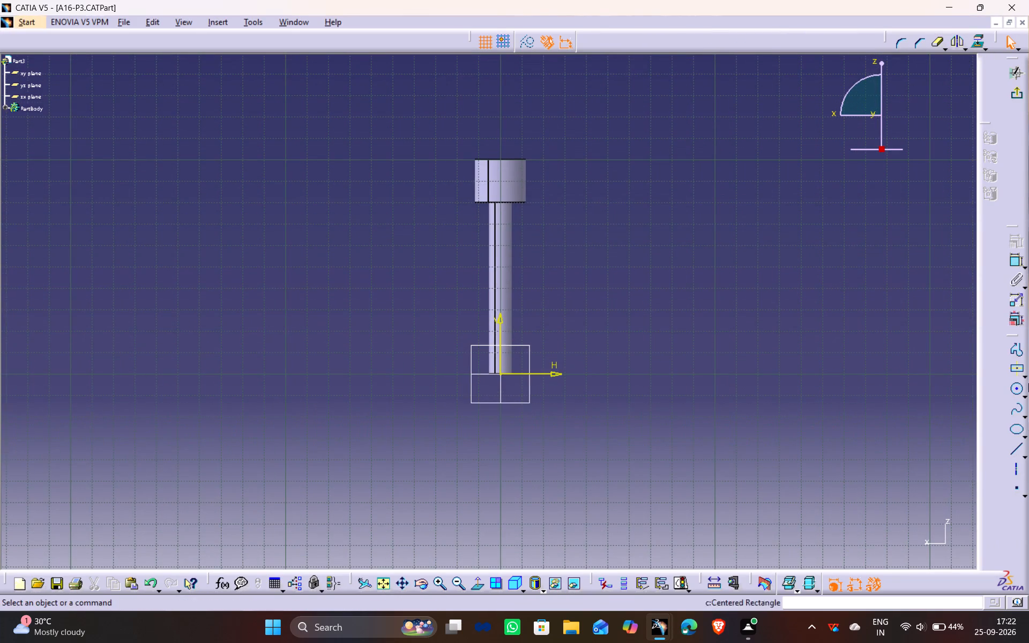
left_click(1016, 387)
middle_click_drag(520, 214, 544, 304)
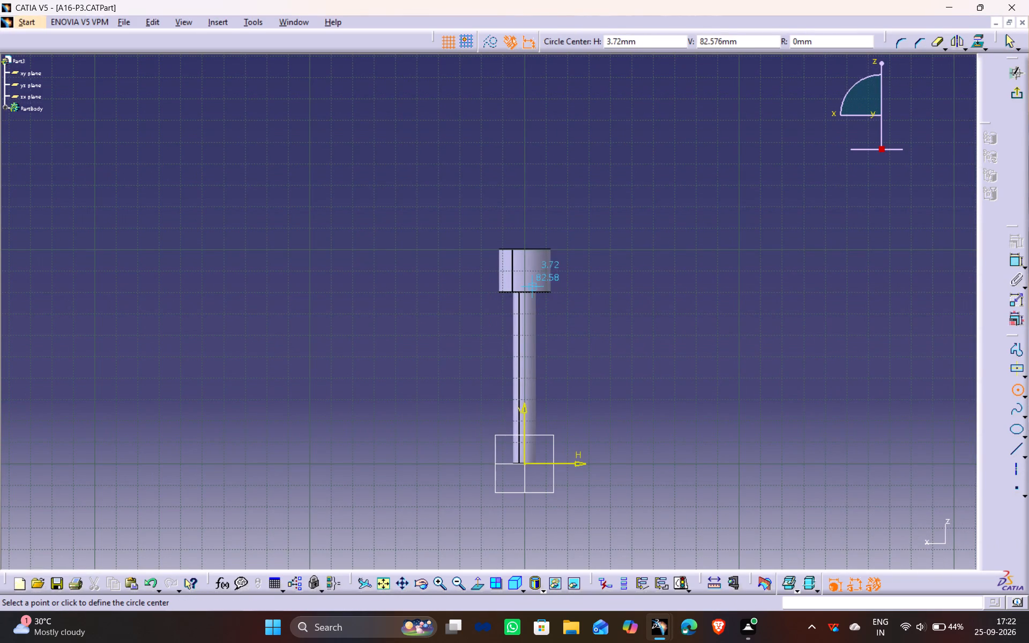
left_click(524, 271)
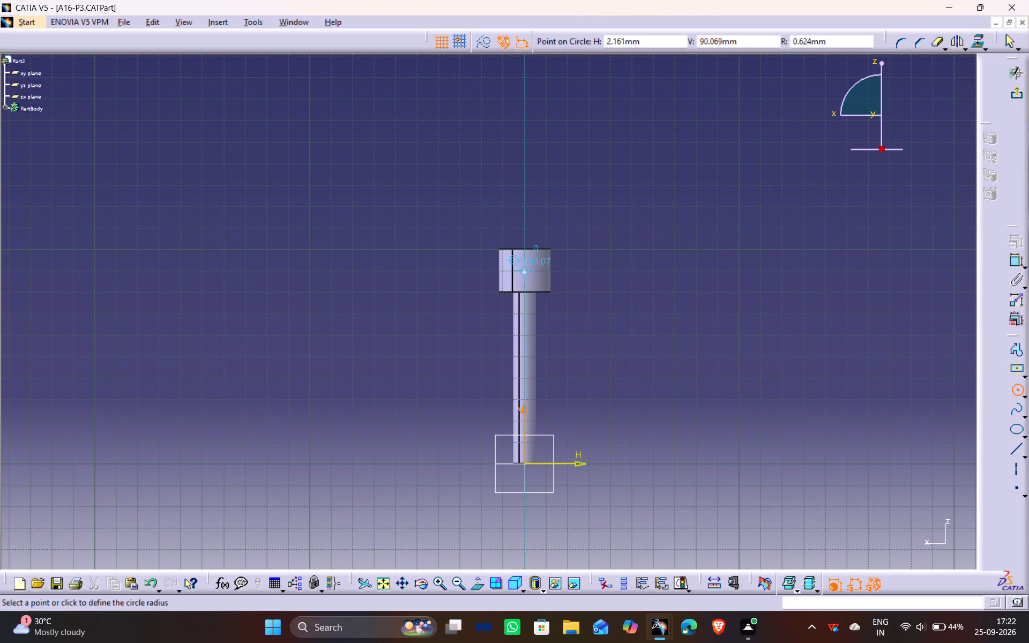
left_click(534, 272)
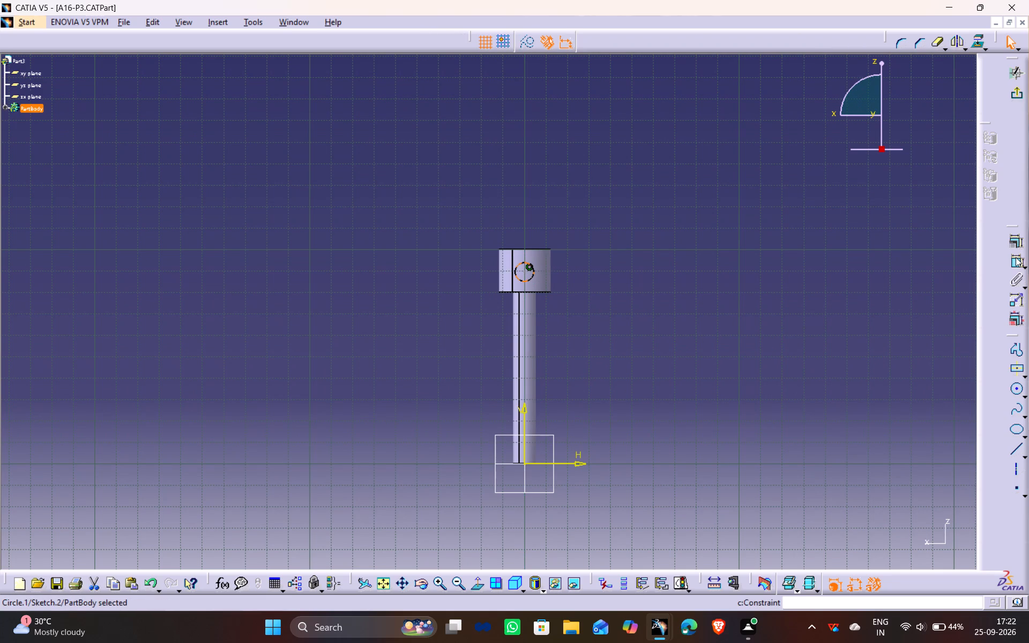
Dimension the circle in the pin's head as a diameter and set it to 5 mm.
left_click(1011, 264)
left_click(609, 232)
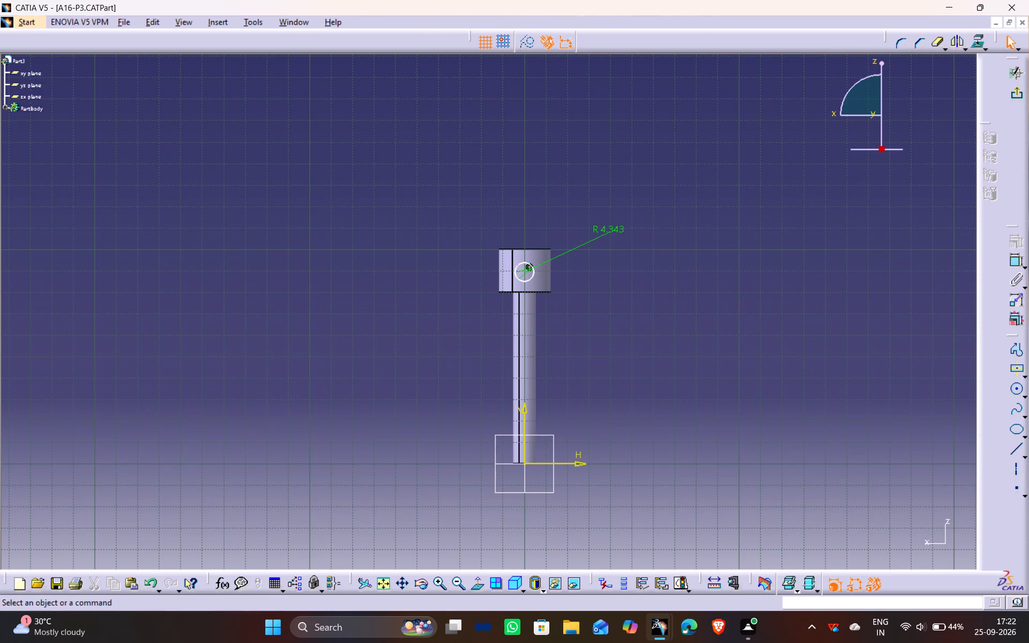
double_click(610, 231)
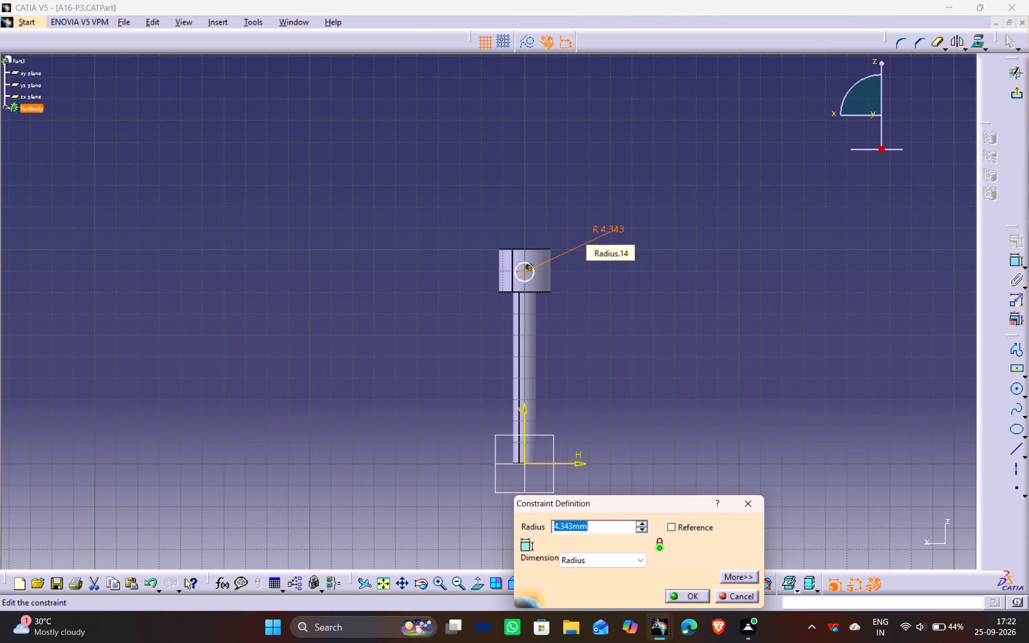
left_click(624, 560)
left_click(613, 584)
left_click_drag(610, 520, 521, 536)
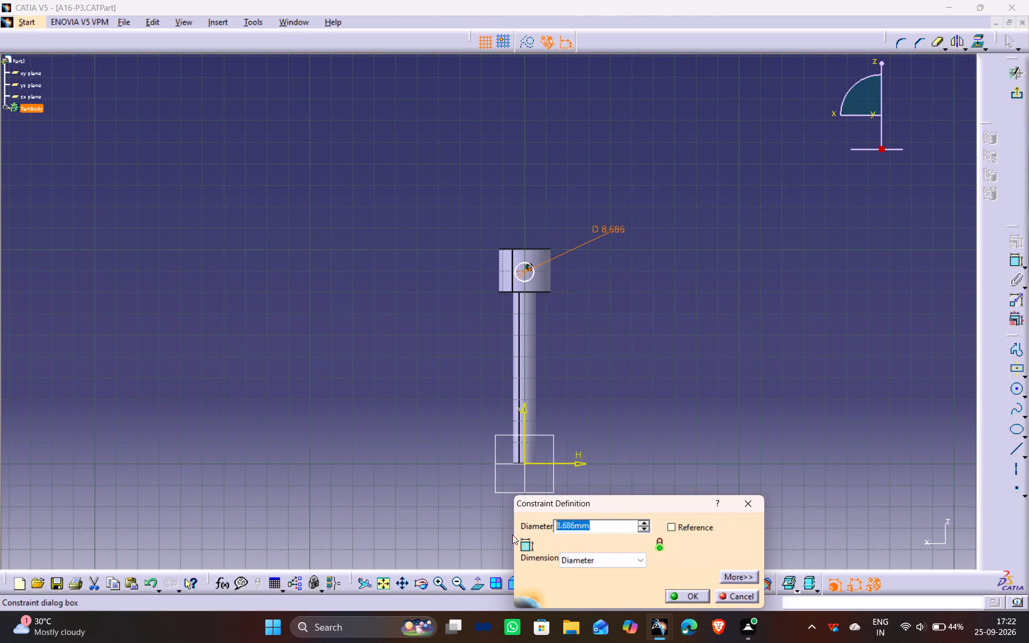
key("5")
key("Return")
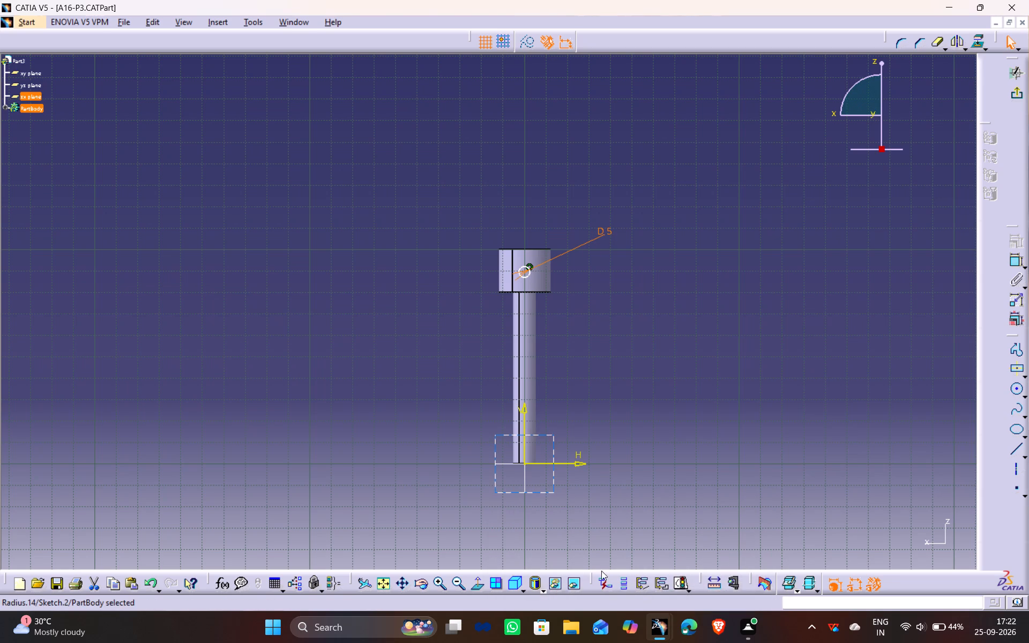
middle_click_drag(593, 513, 589, 444, "ctrl")
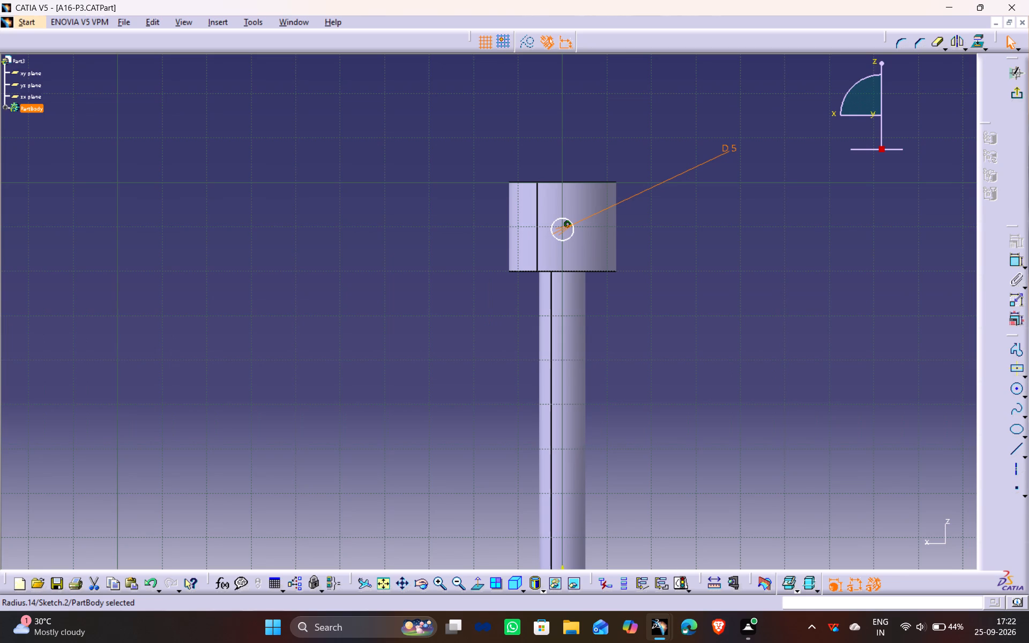
left_click(621, 341)
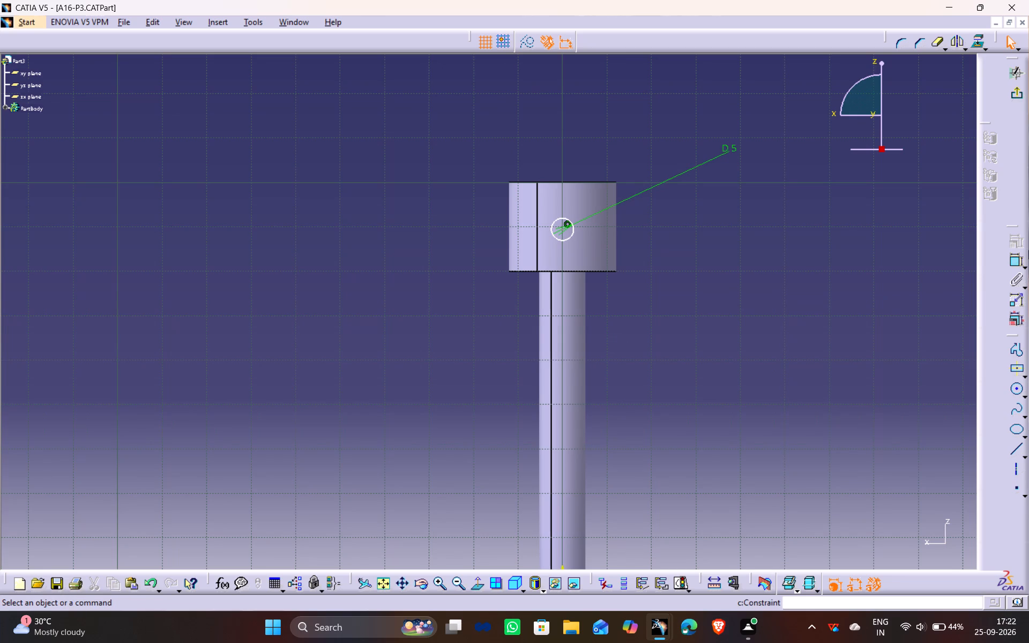
Constrain the circle's centre 10 mm below the top edge of the pin's head and exit the sketch.
left_click(1016, 263)
left_click(562, 229)
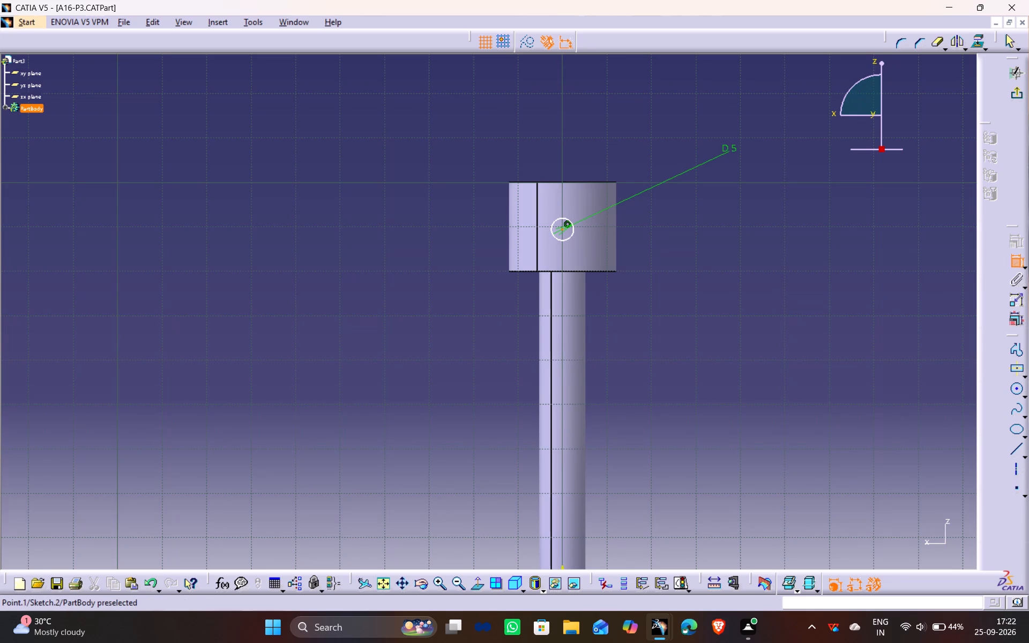
left_click(599, 181)
left_click(672, 206)
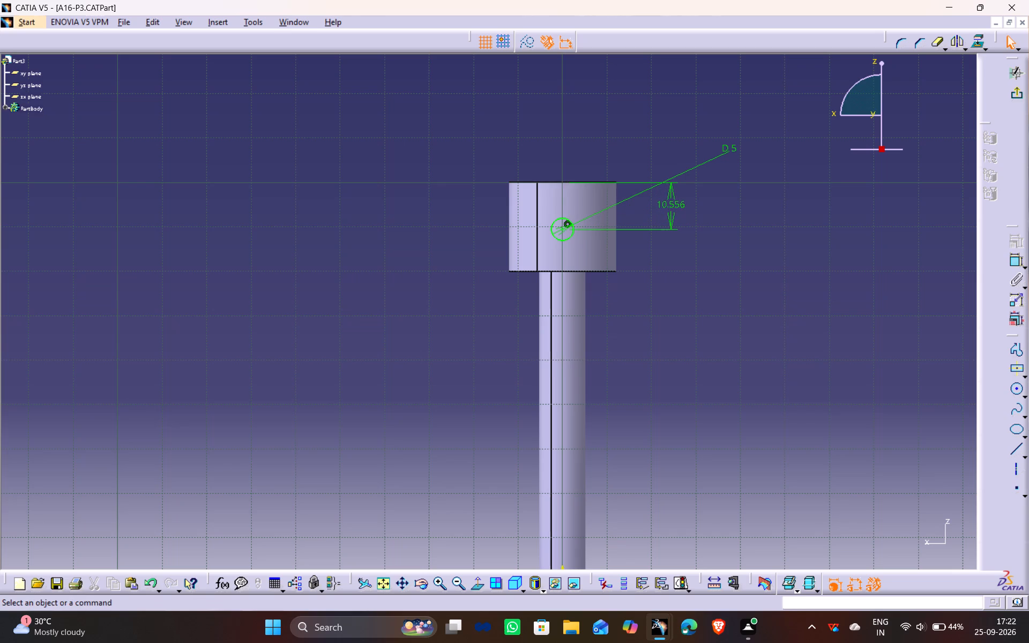
double_click(673, 201)
type("10")
key("Return")
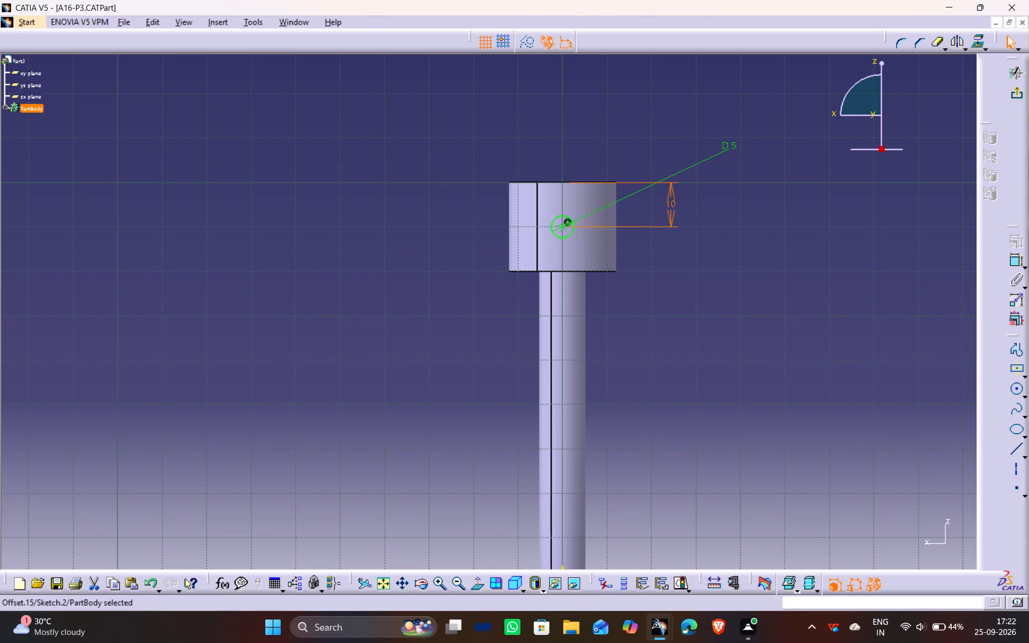
left_click(752, 276)
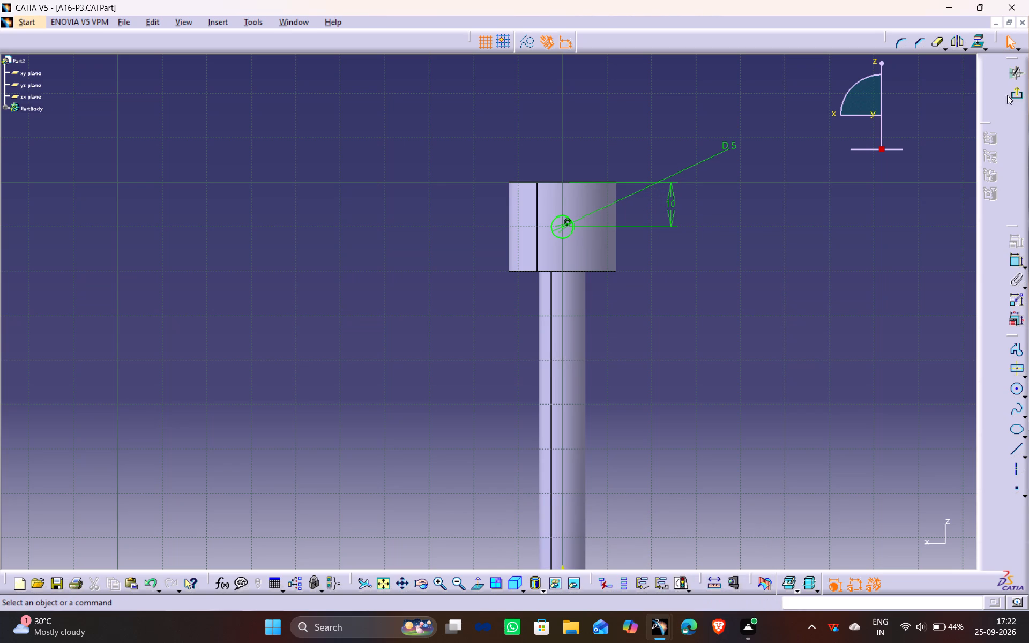
left_click(1013, 96)
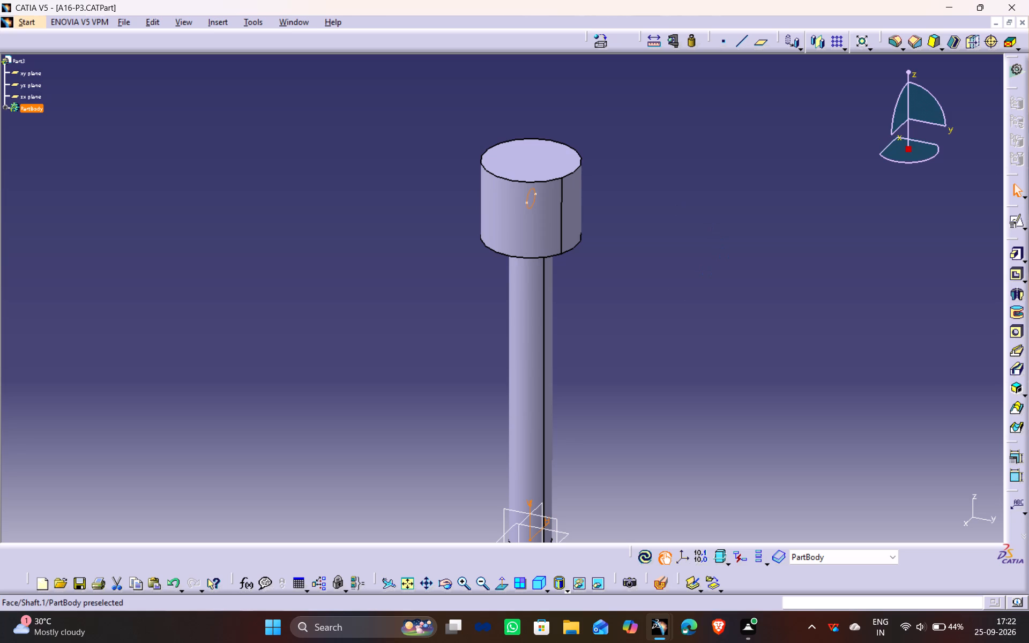
Cut the circle through the pin's head as a pocket 20 mm deep with mirrored extent.
left_click(1016, 273)
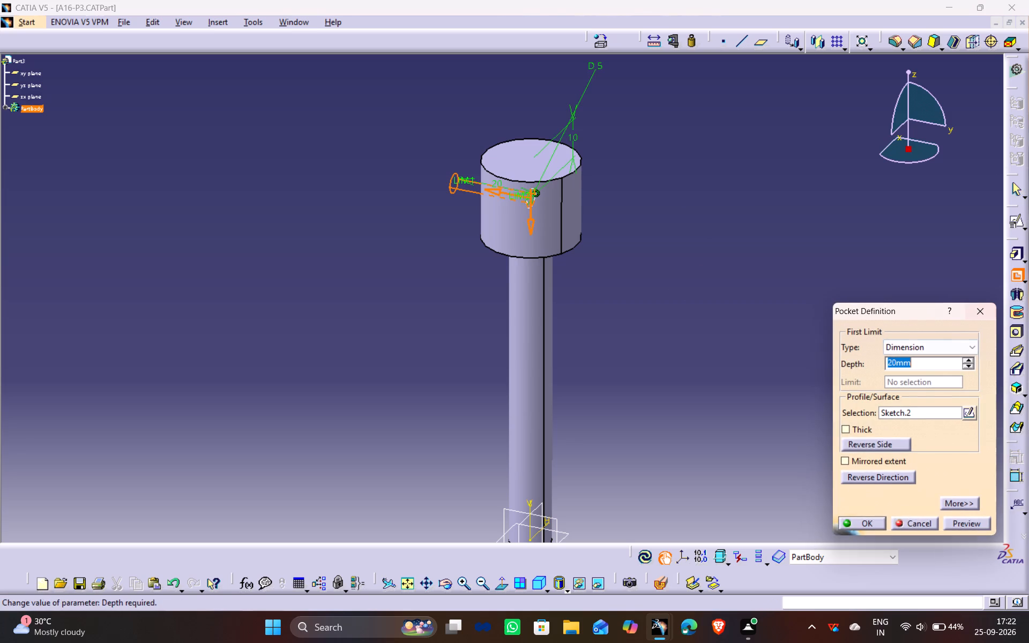
left_click(859, 457)
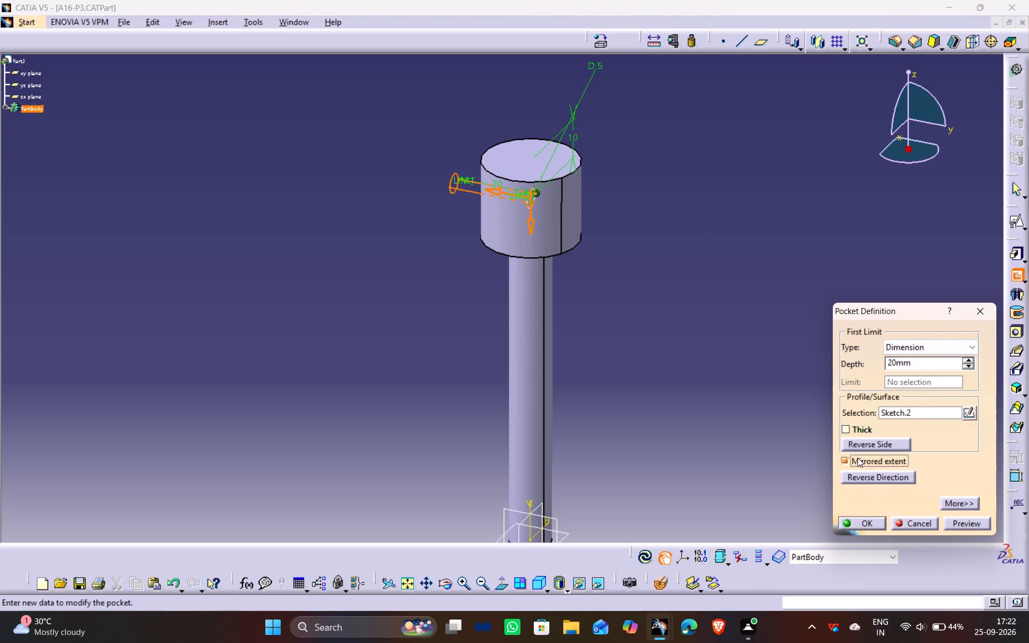
left_click(961, 521)
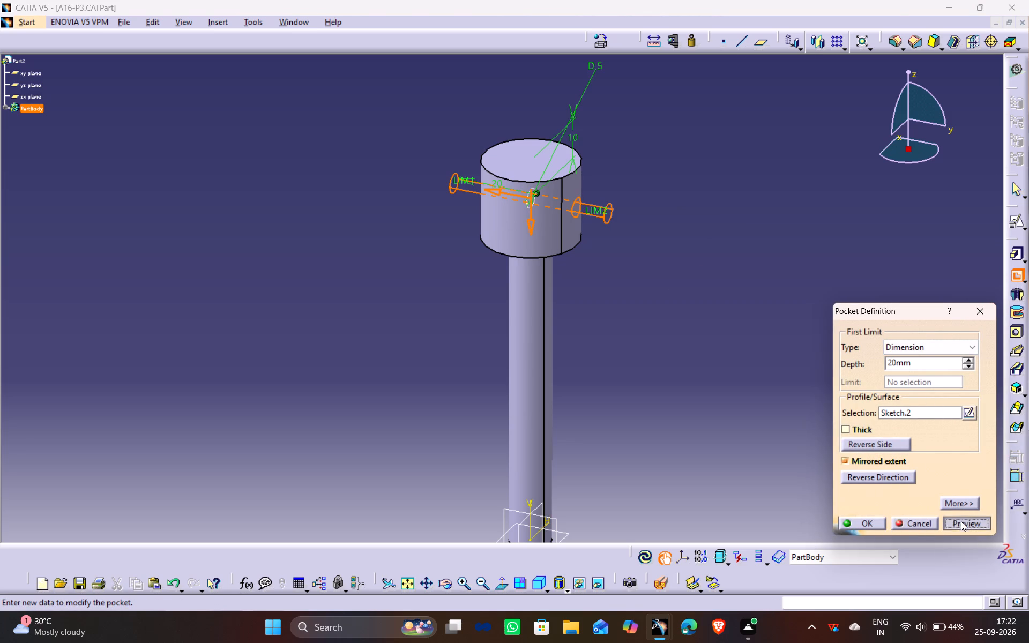
left_click(869, 523)
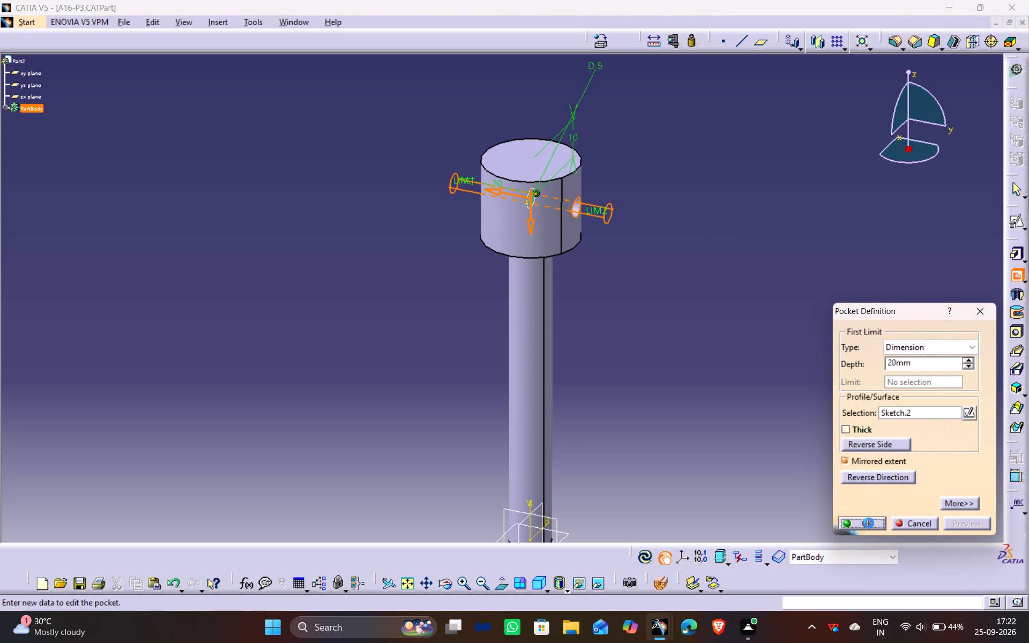
Update and save the pin part A16-P3, closing it to return to the assembly.
left_click(757, 304)
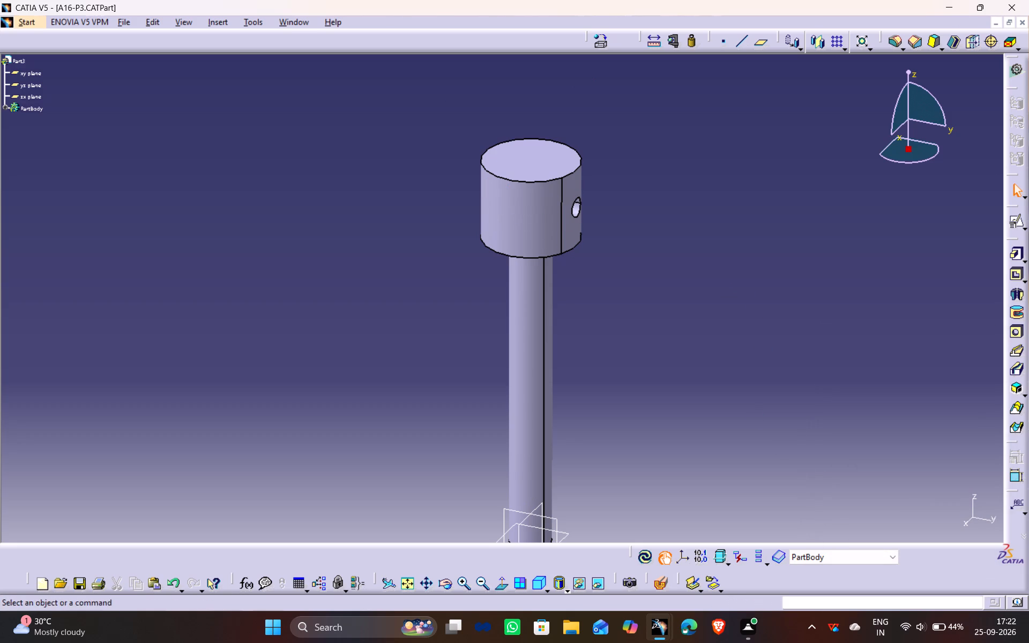
scroll(517, 122, "down", 2)
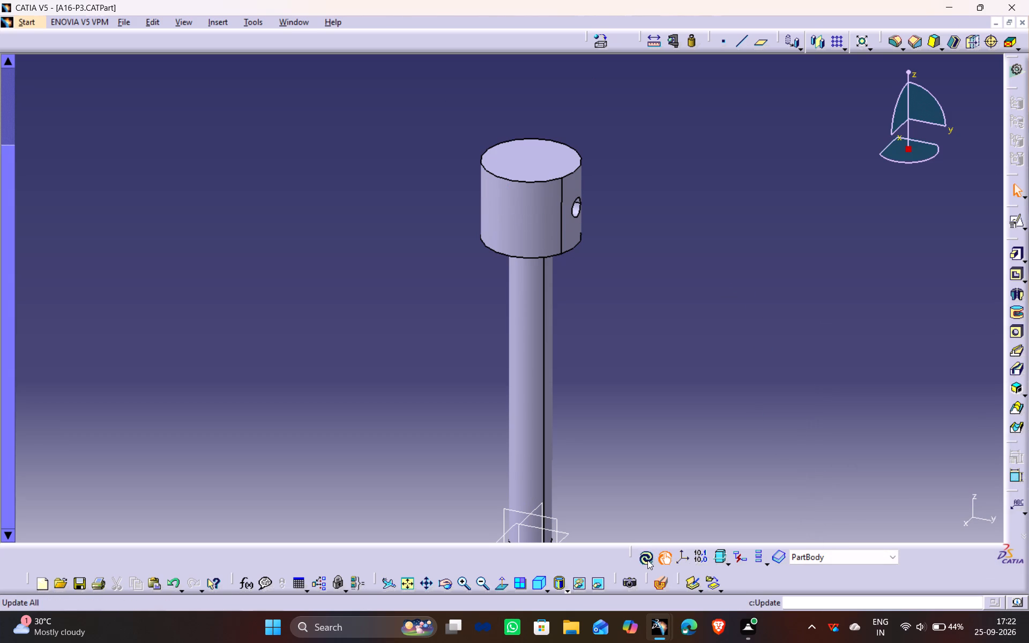
left_click(647, 559)
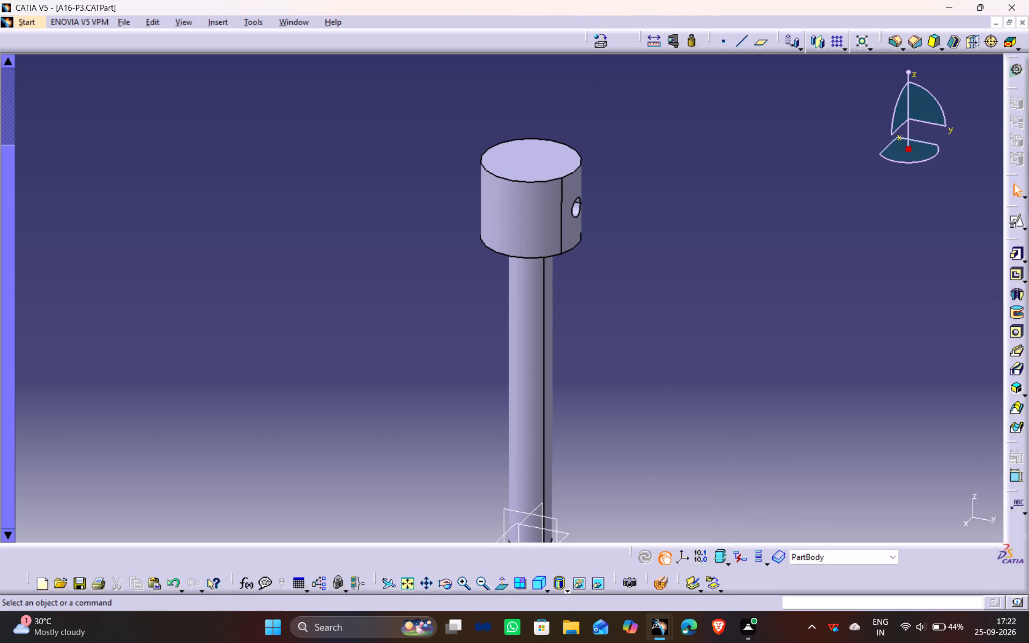
key("ctrl+s")
left_click(1026, 19)
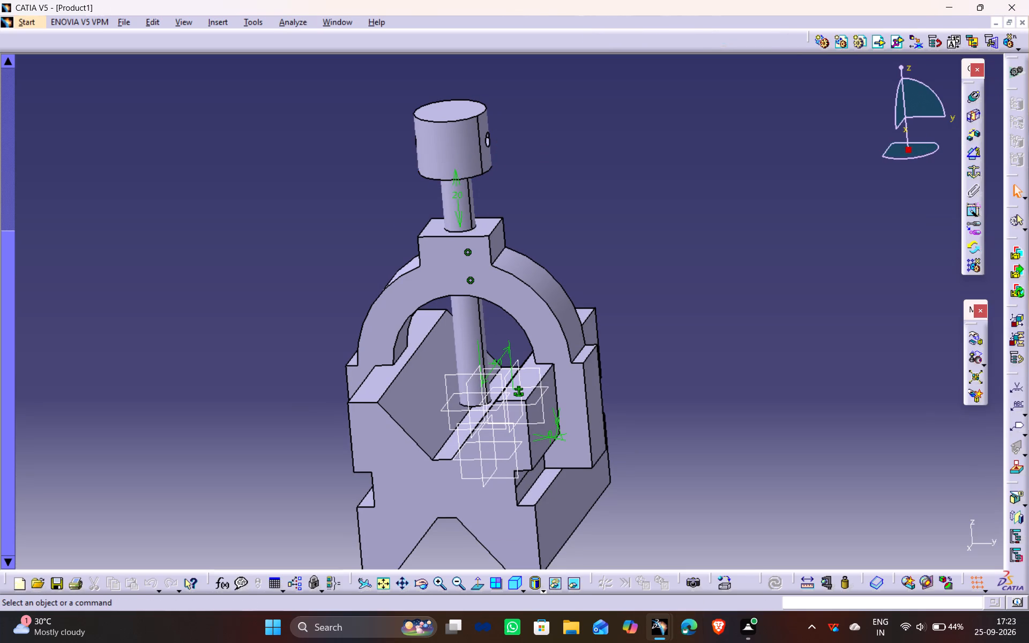
Inspect the V-block, clamp and drilled pin in the assembly from the isometric view and several other angles.
left_click(734, 352)
left_click(510, 584)
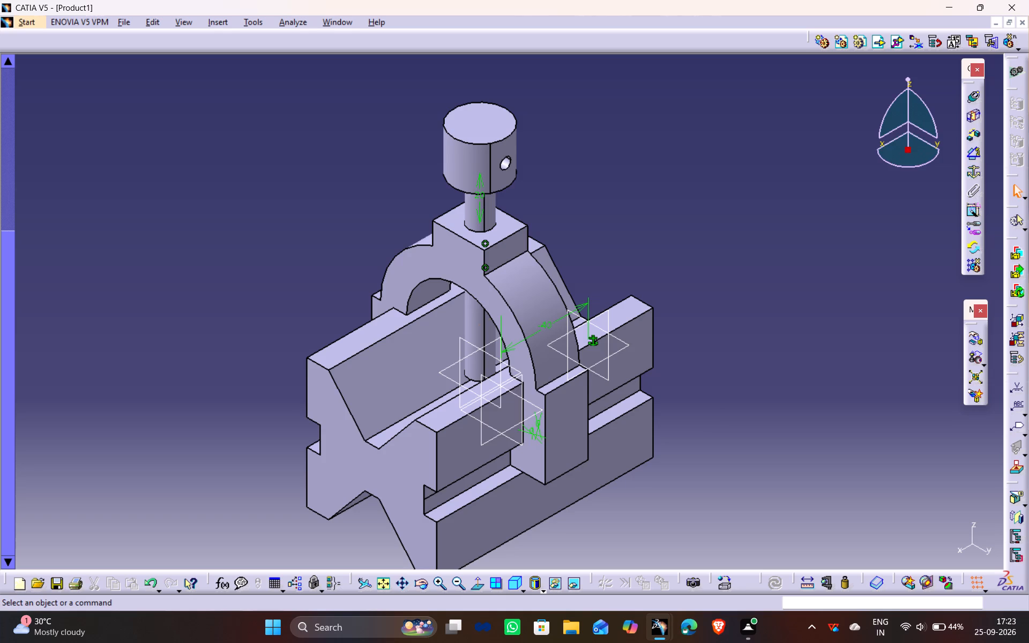
middle_click_drag(292, 221, 391, 330)
left_click_drag(292, 220, 391, 329)
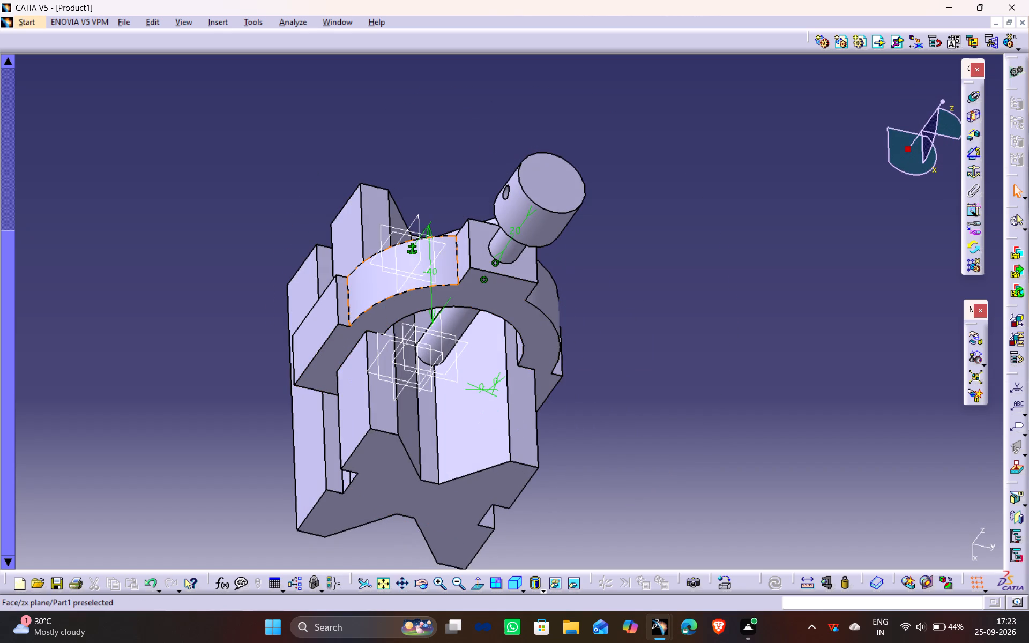
middle_click_drag(655, 400, 473, 320)
left_click_drag(654, 399, 473, 320)
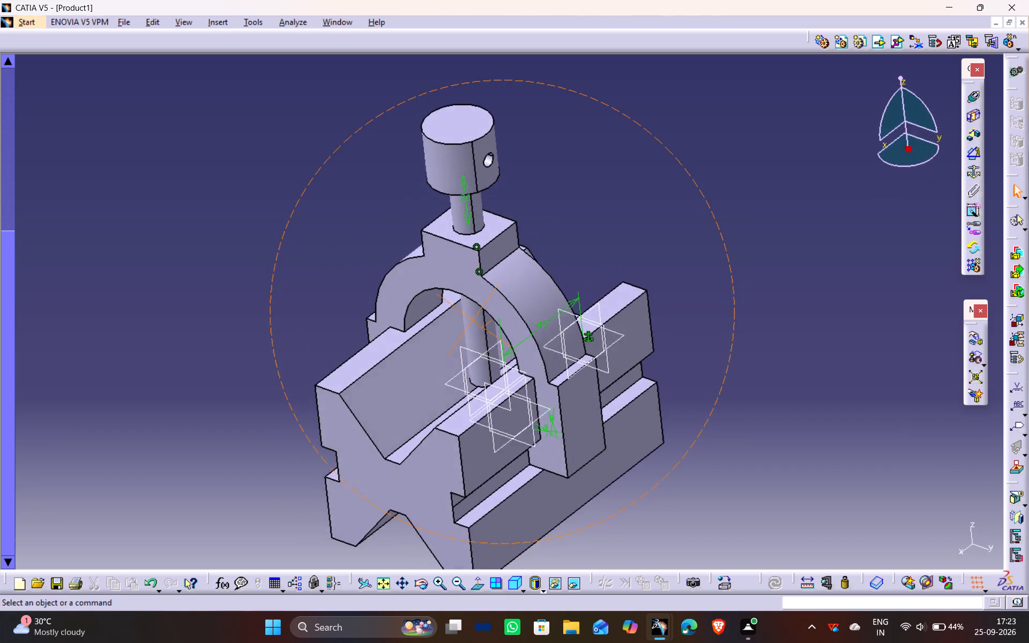
middle_click_drag(473, 320, 486, 261)
left_click_drag(473, 320, 487, 258)
scroll(478, 303, "down", 1)
left_click(680, 233)
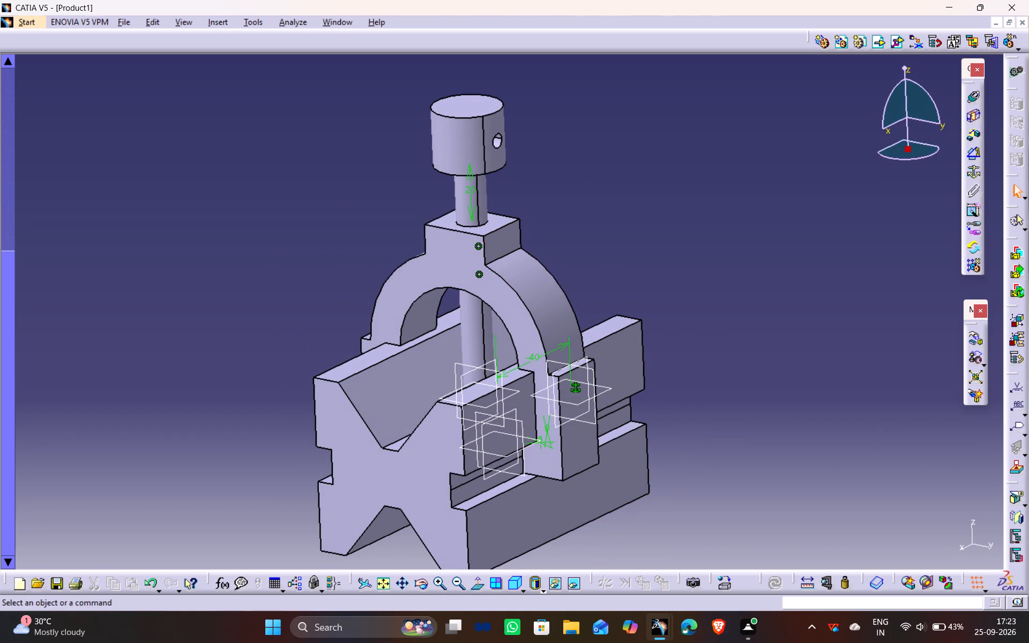
middle_click_drag(400, 534, 475, 495)
left_click_drag(400, 532, 475, 495)
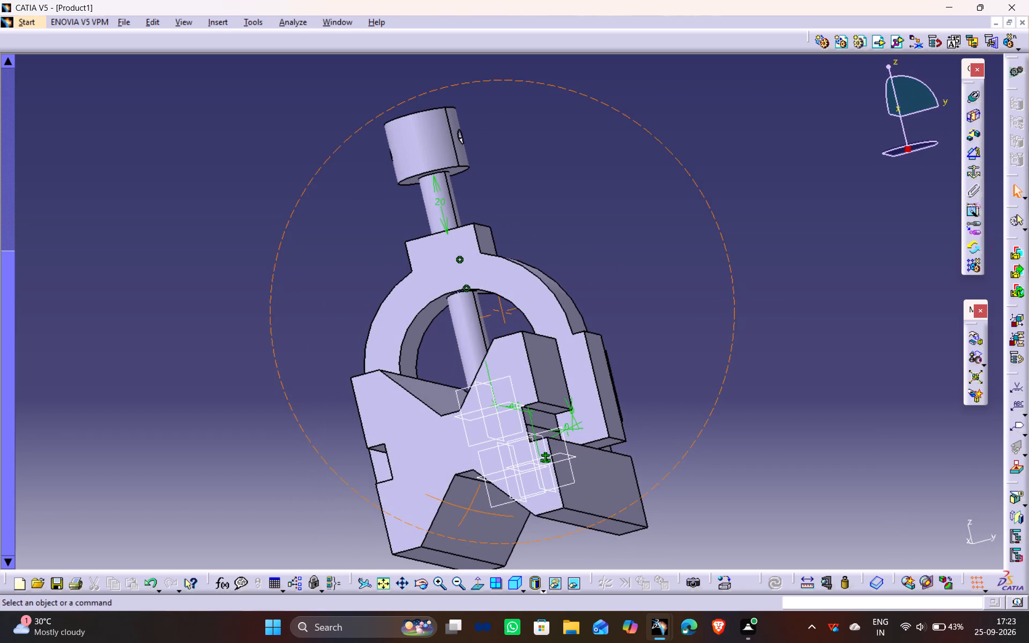
left_click_drag(475, 495, 475, 495)
middle_click_drag(475, 495, 475, 495)
middle_click_drag(301, 312, 349, 319)
left_click_drag(301, 312, 349, 319)
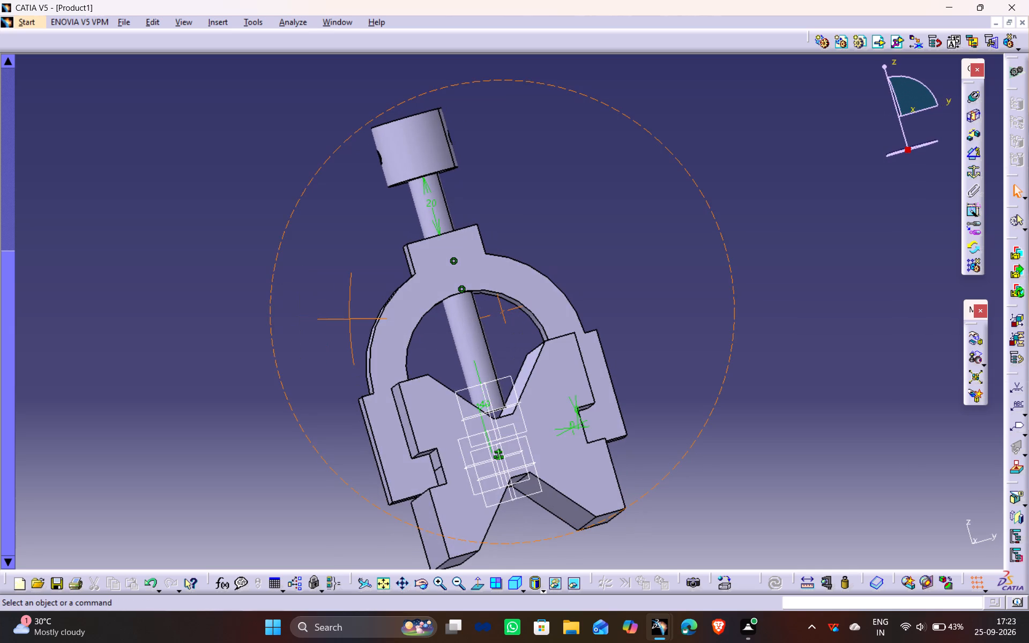
left_click_drag(349, 319, 281, 341)
middle_click_drag(349, 319, 279, 341)
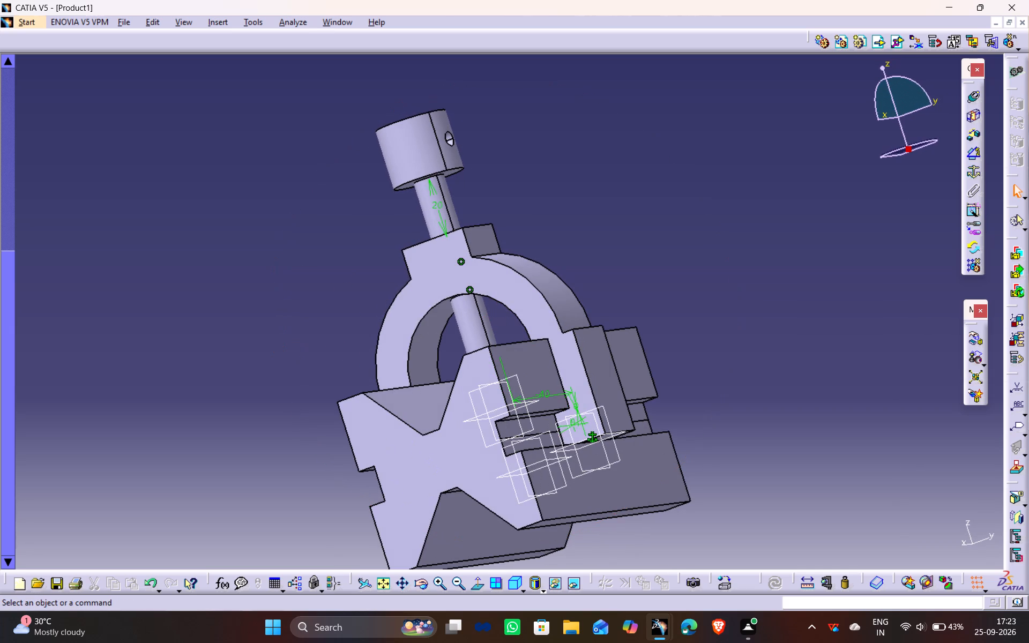
middle_click_drag(617, 175, 629, 273)
left_click_drag(617, 175, 629, 273)
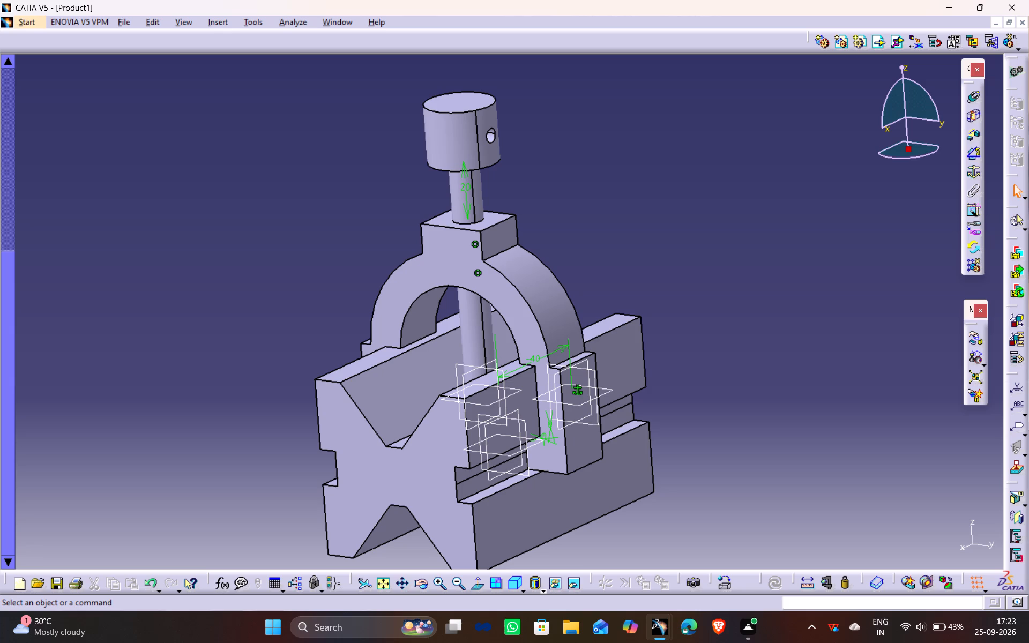
Search the assembly for all Part Design elements of type Plane and hide them.
key("ctrl+f")
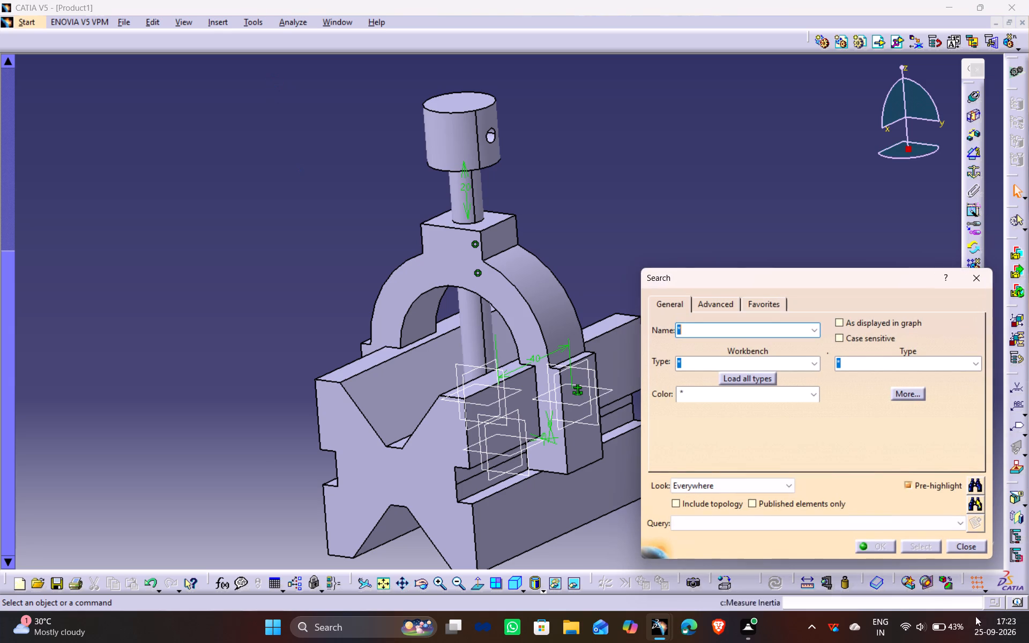
left_click(810, 359)
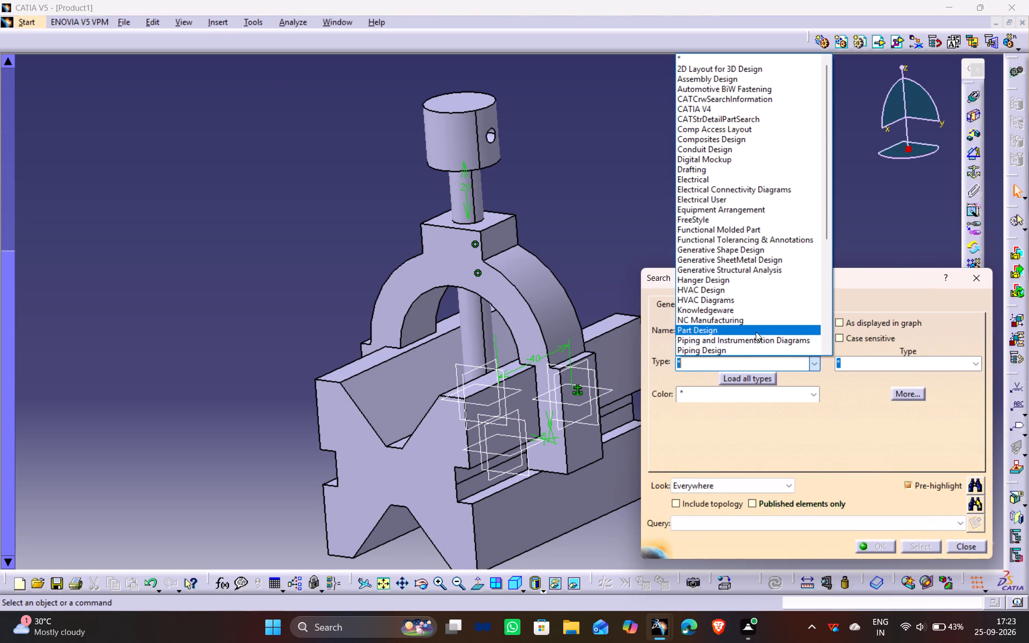
left_click(752, 330)
left_click(974, 363)
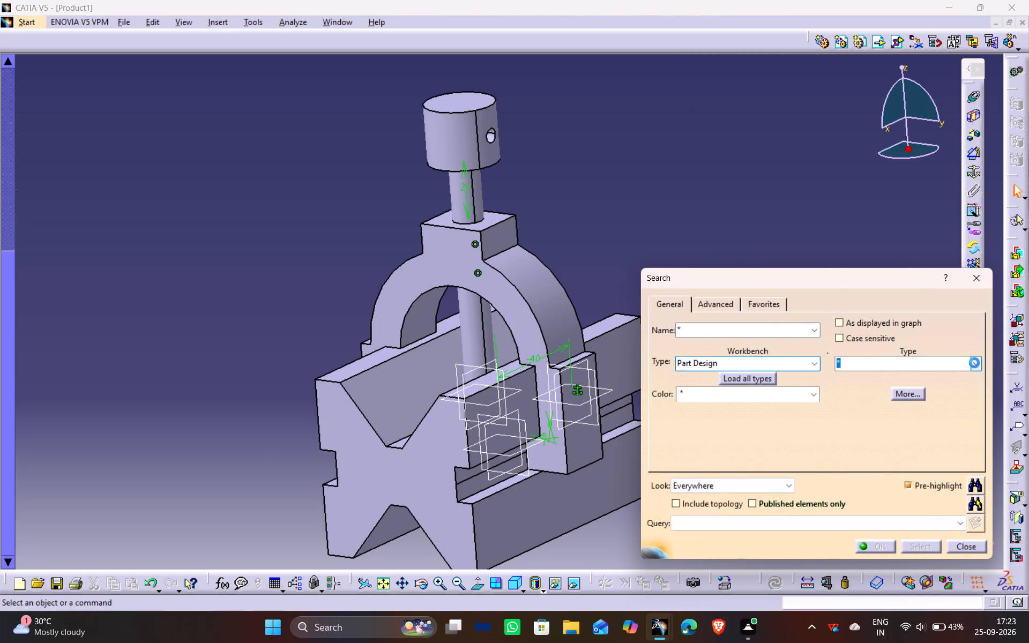
scroll(918, 330, "down", 8)
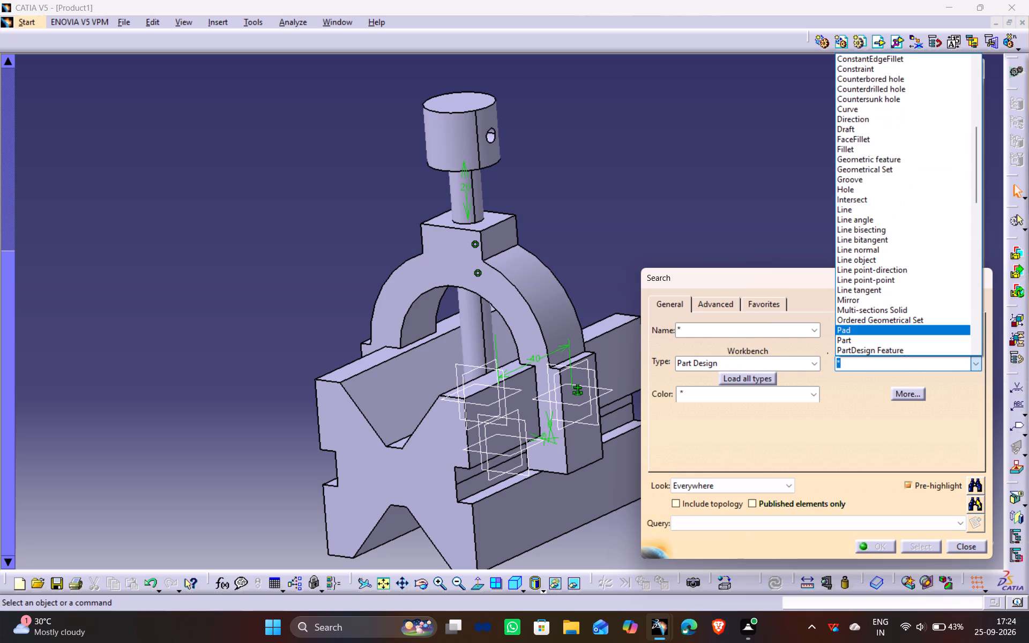
scroll(851, 340, "down", 1)
left_click(851, 340)
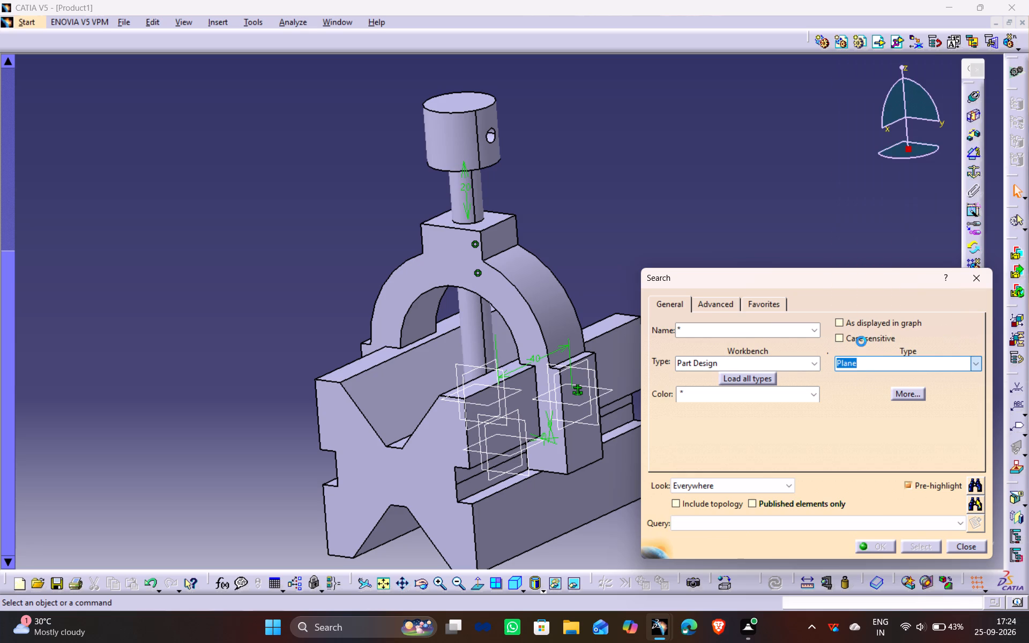
left_click(973, 507)
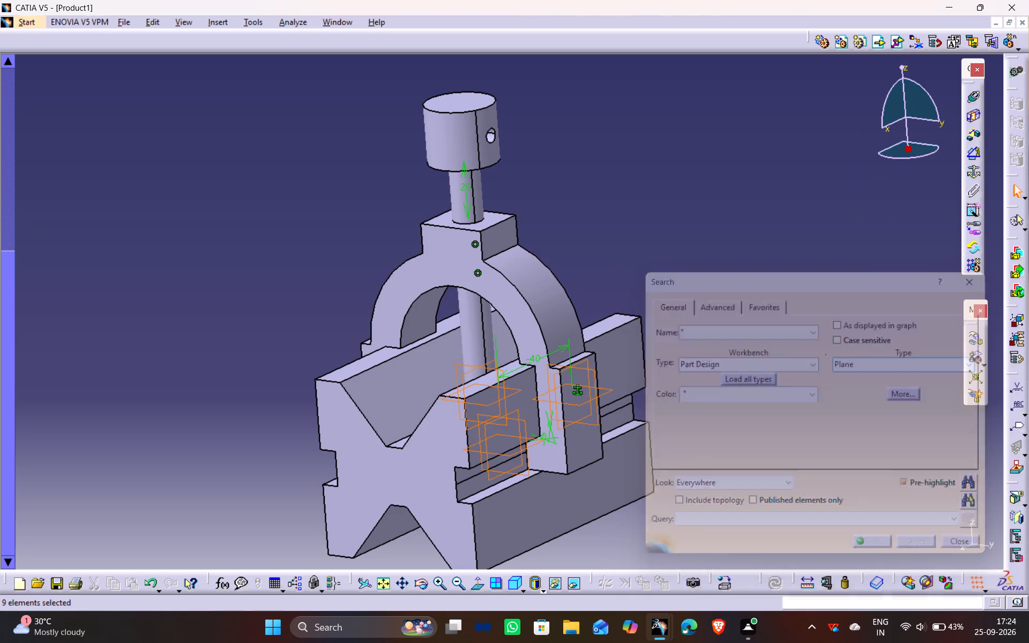
left_click(551, 581)
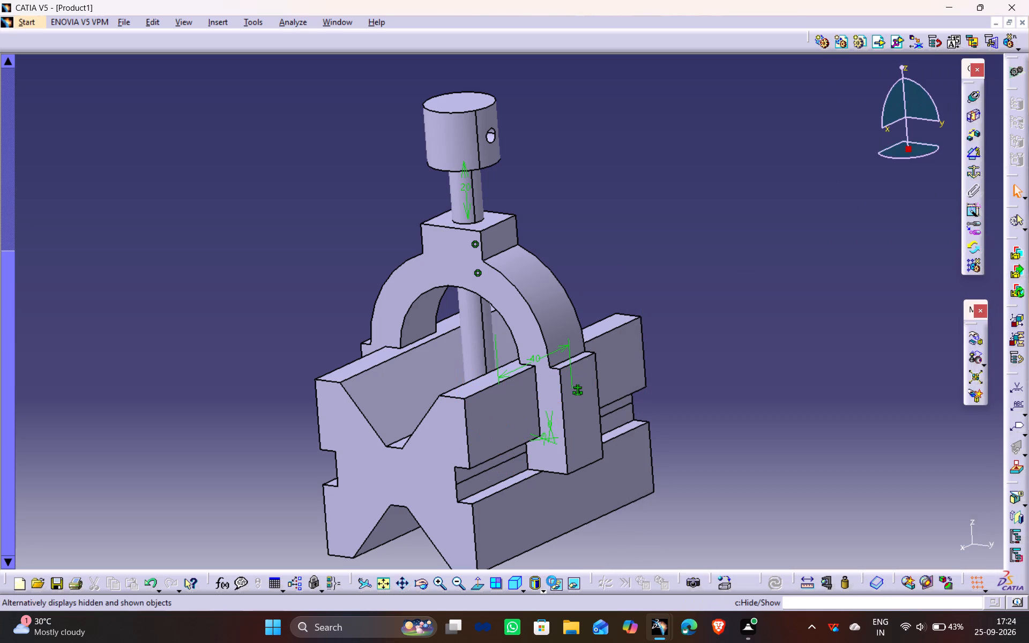
Hide the Constraints branch of Product1 to remove all constraint symbols from the assembly display.
scroll(82, 261, "up", 7)
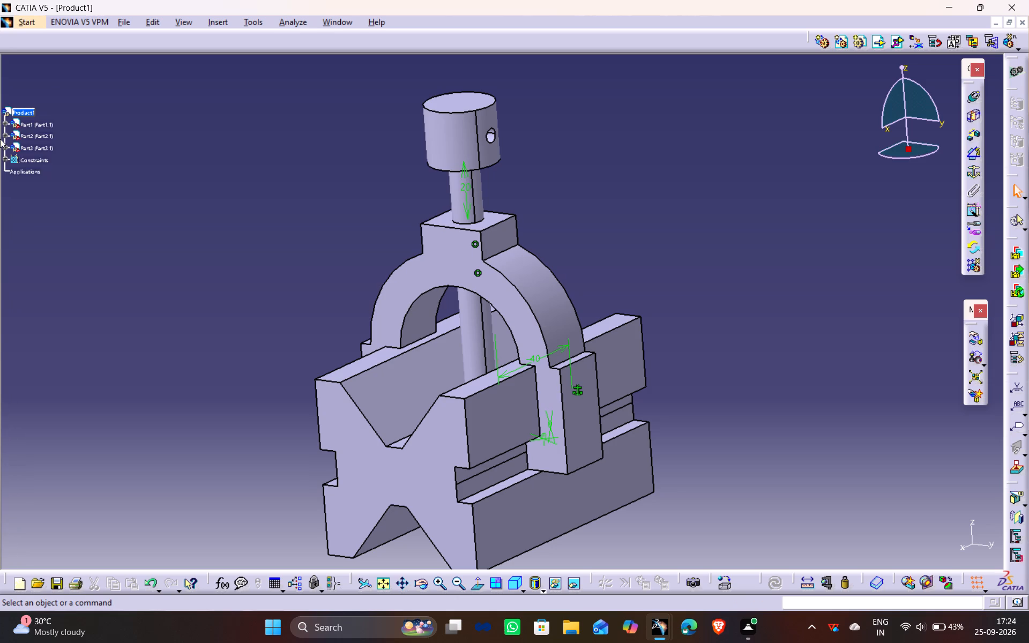
left_click(34, 159)
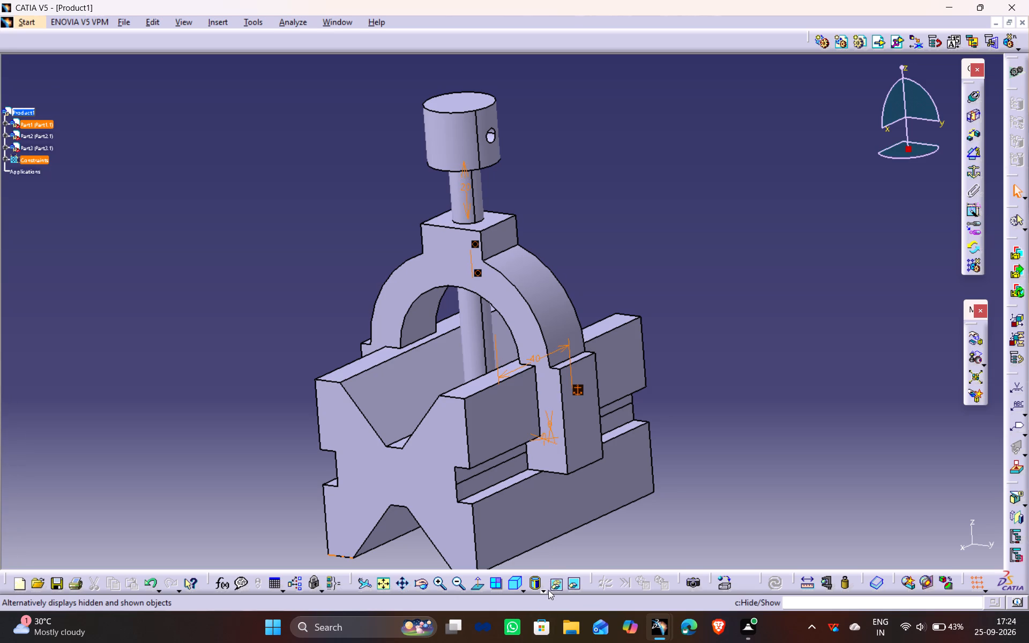
left_click(553, 586)
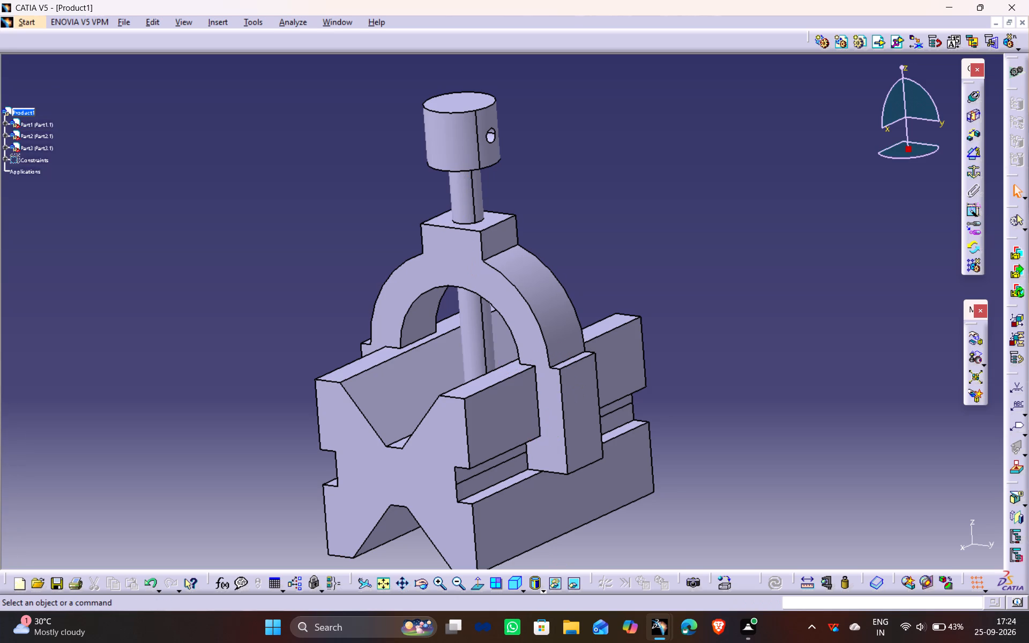
left_click(666, 209)
Examine the cleaned-up assembly from several angles, including the standard front view and an angled view.
middle_click_drag(655, 191, 693, 211)
left_click_drag(655, 191, 693, 211)
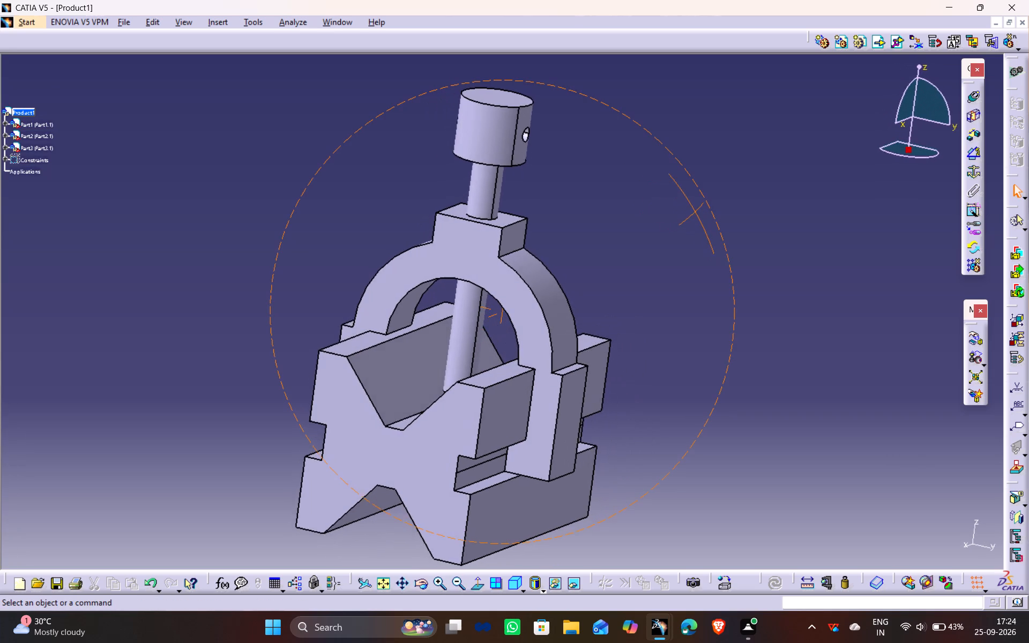
middle_click_drag(693, 211, 469, 324)
left_click_drag(693, 211, 469, 324)
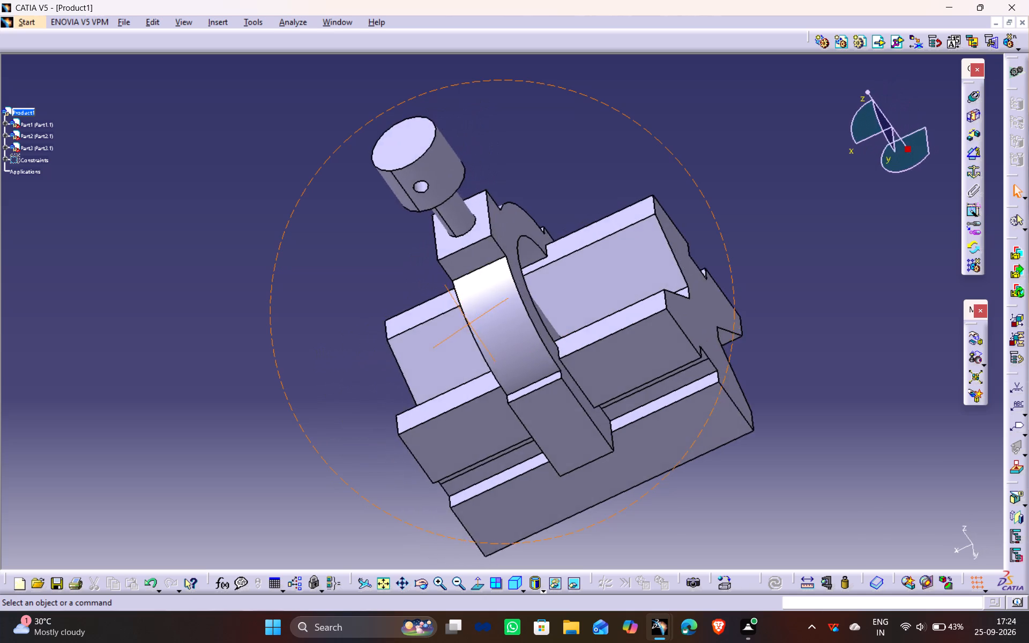
middle_click_drag(469, 324, 698, 192)
left_click_drag(469, 324, 698, 192)
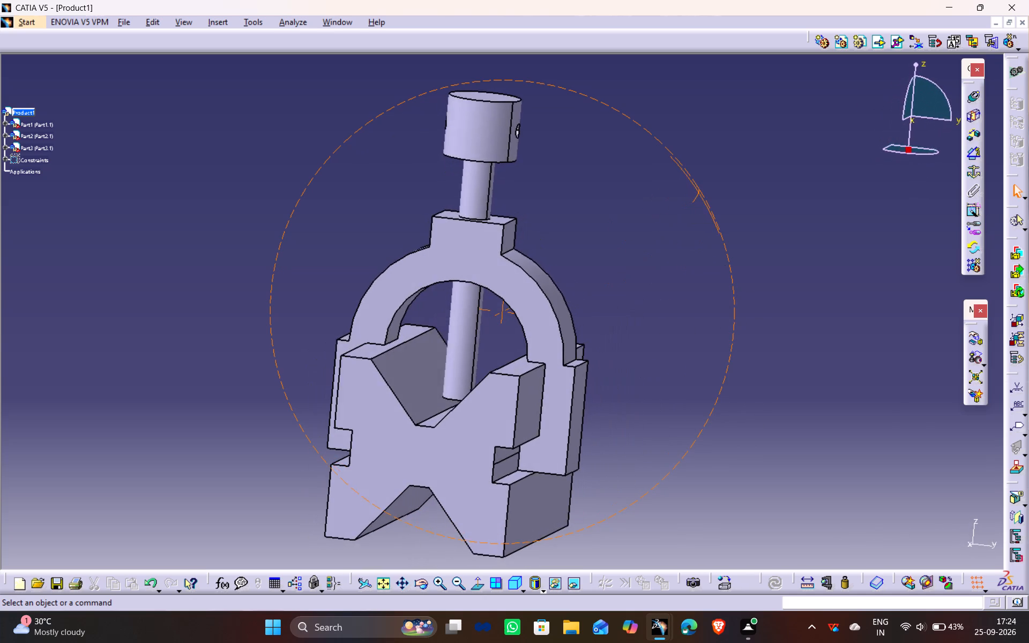
left_click_drag(698, 192, 720, 182)
middle_click_drag(698, 192, 720, 182)
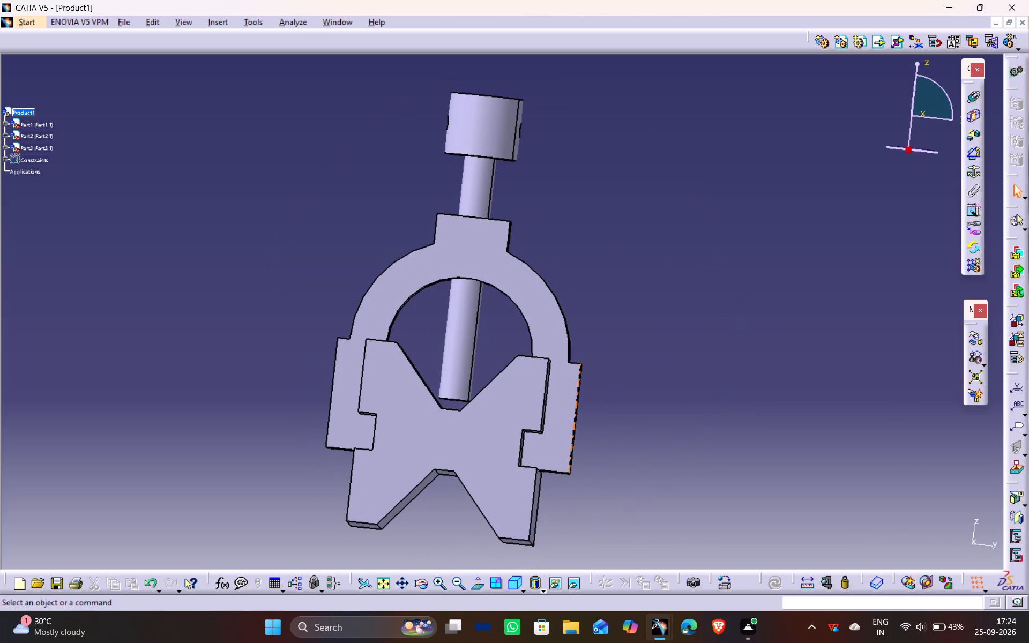
left_click(524, 592)
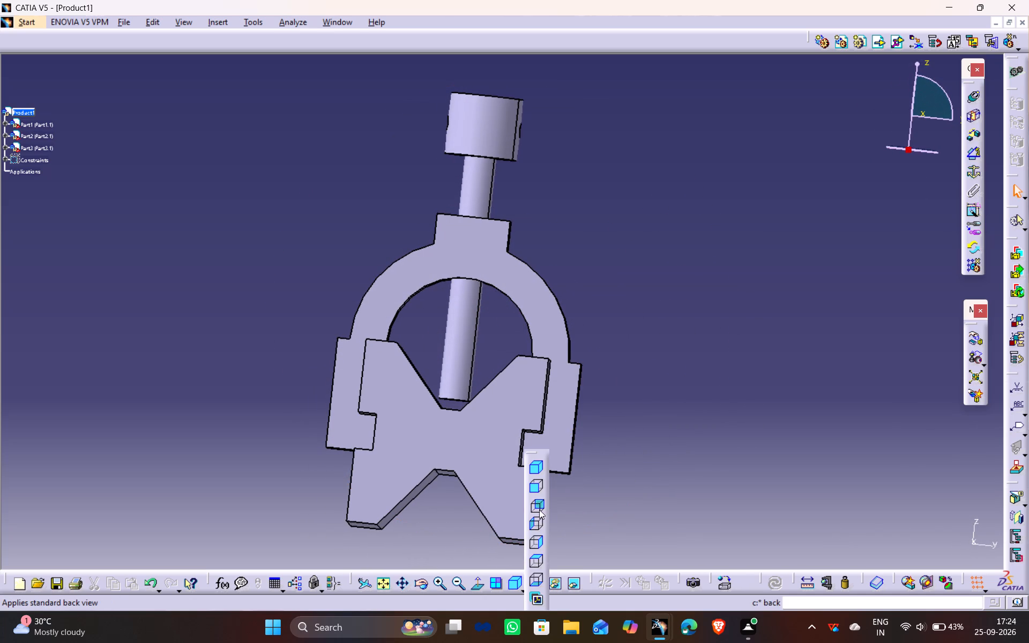
left_click(536, 488)
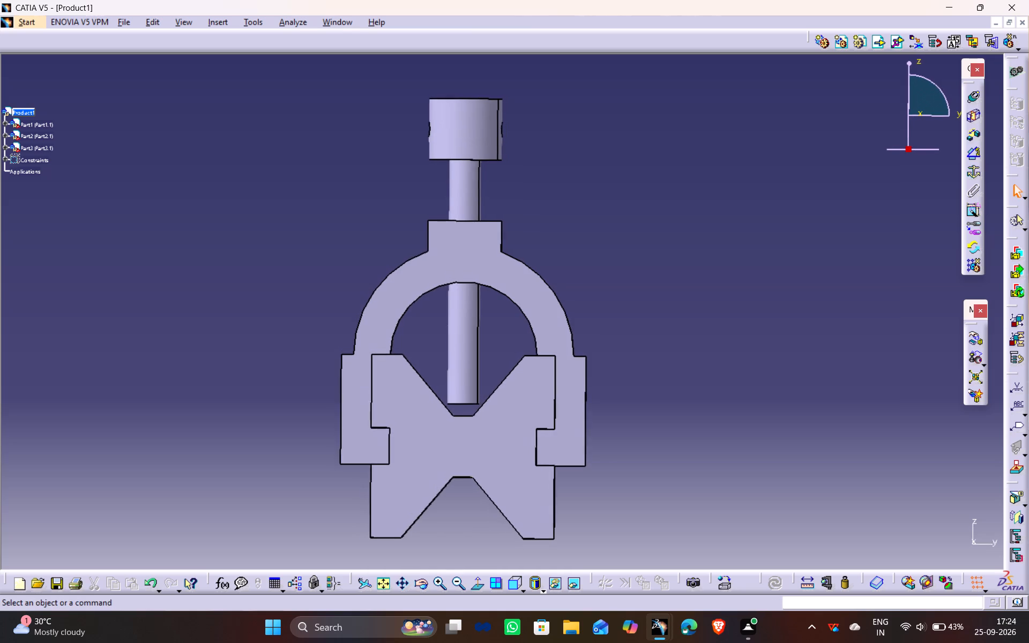
left_click(581, 227)
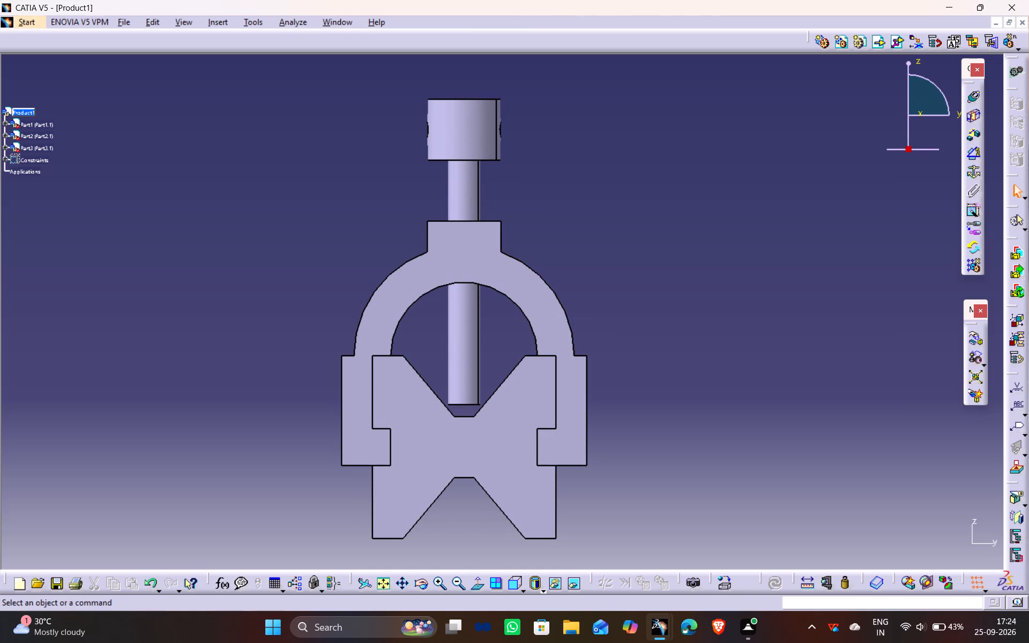
middle_click_drag(711, 167, 602, 247)
left_click_drag(711, 167, 602, 247)
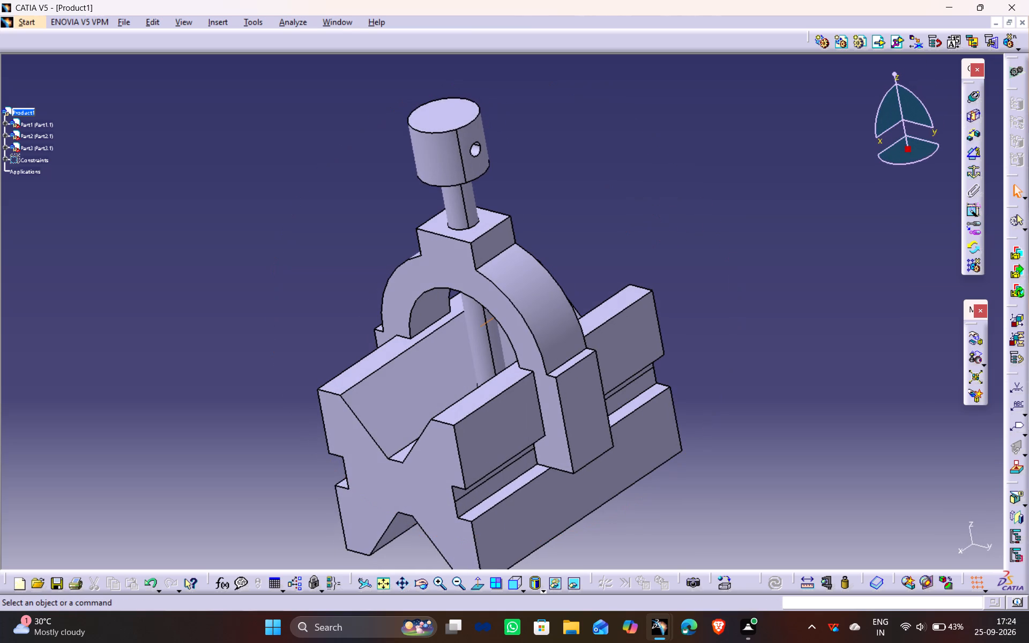
left_click_drag(602, 247, 602, 247)
middle_click_drag(602, 247, 601, 248)
left_click(625, 223)
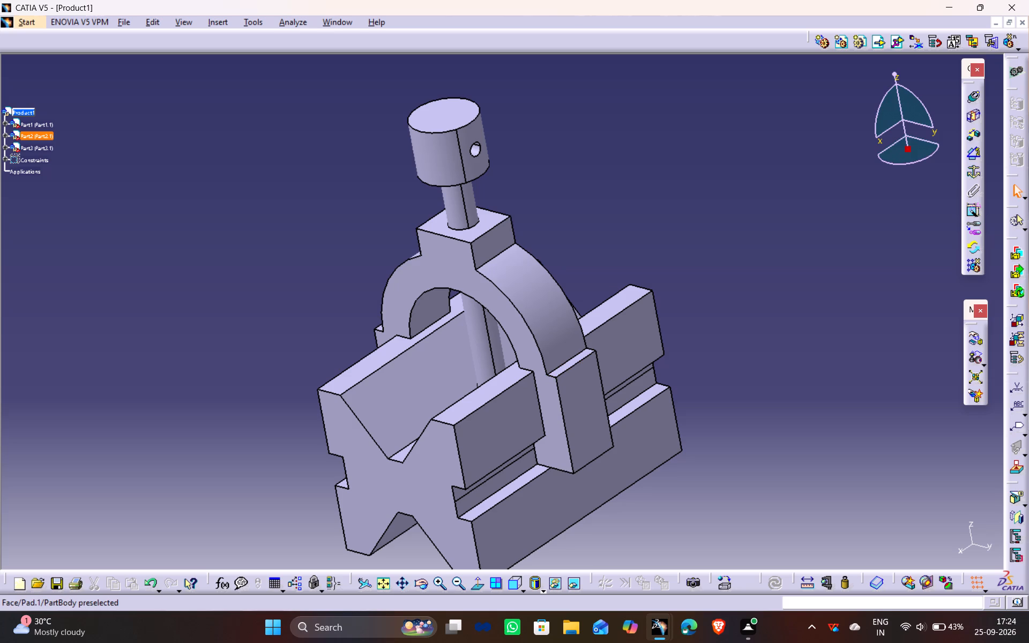
left_click(594, 272)
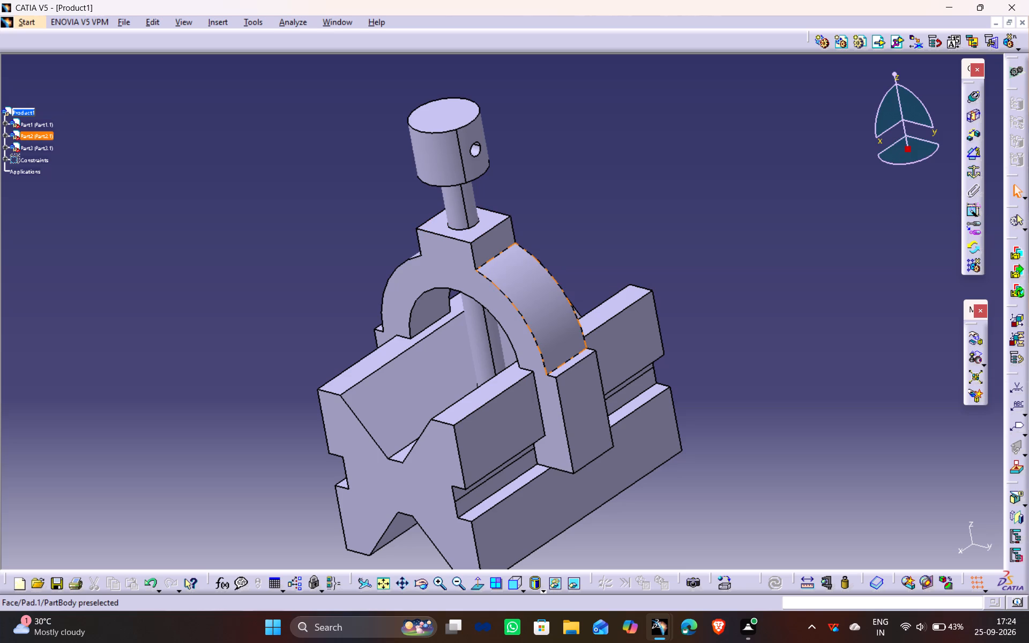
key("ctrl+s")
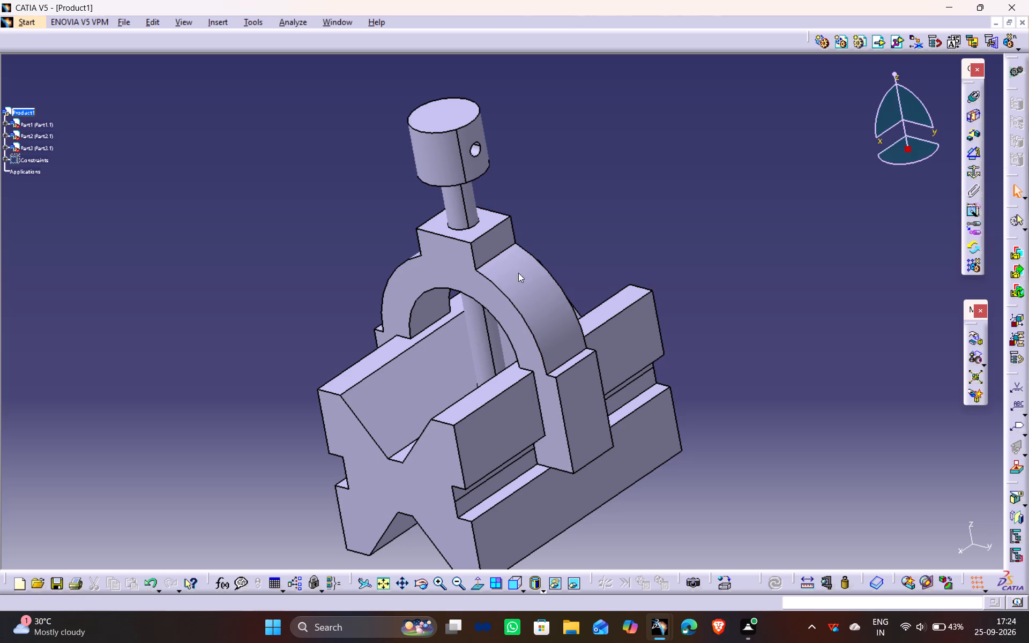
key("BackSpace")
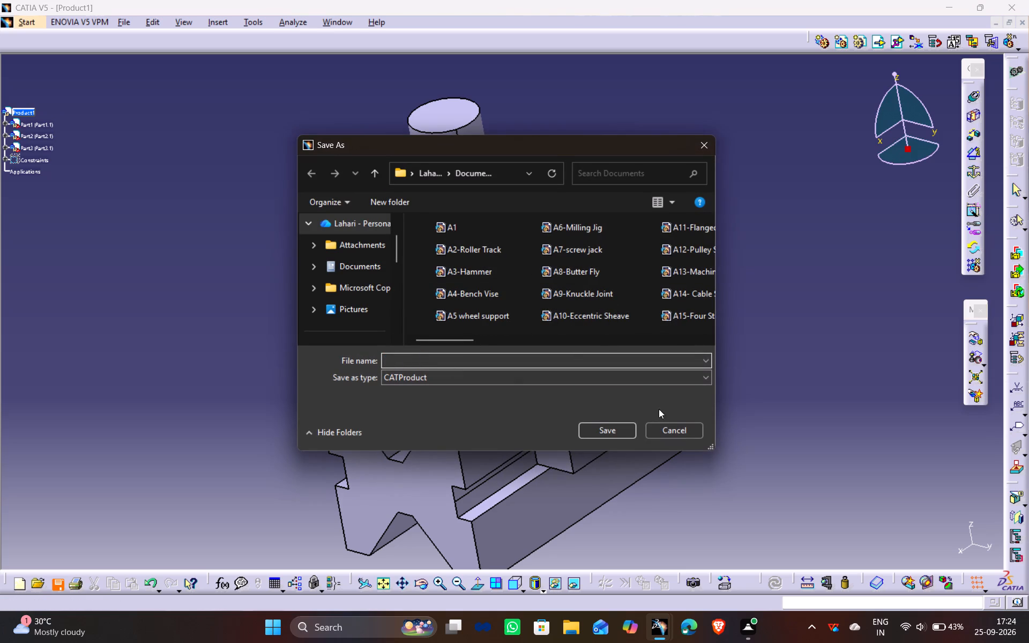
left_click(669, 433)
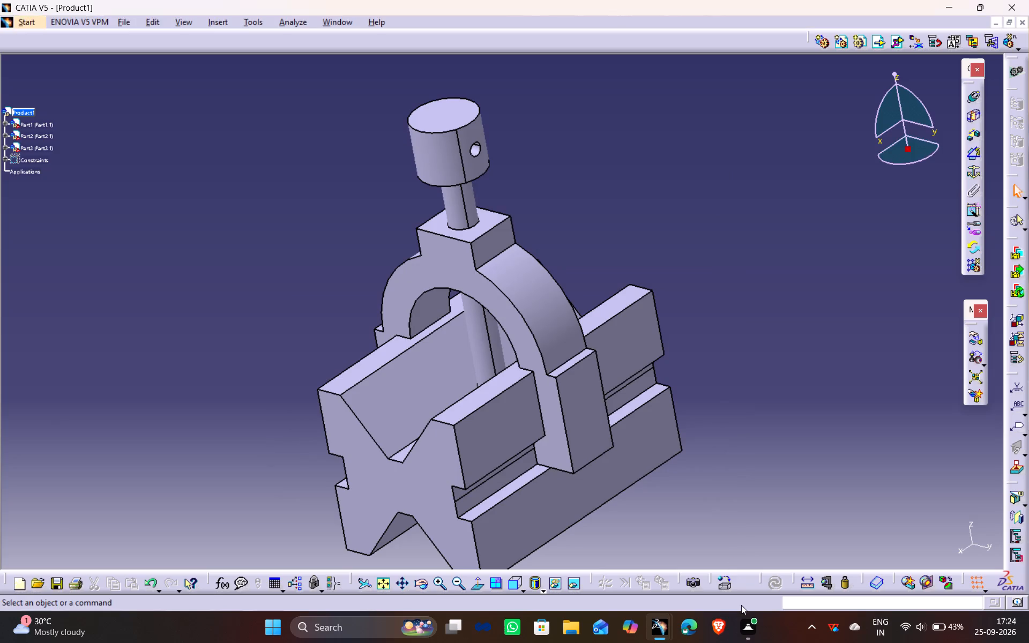
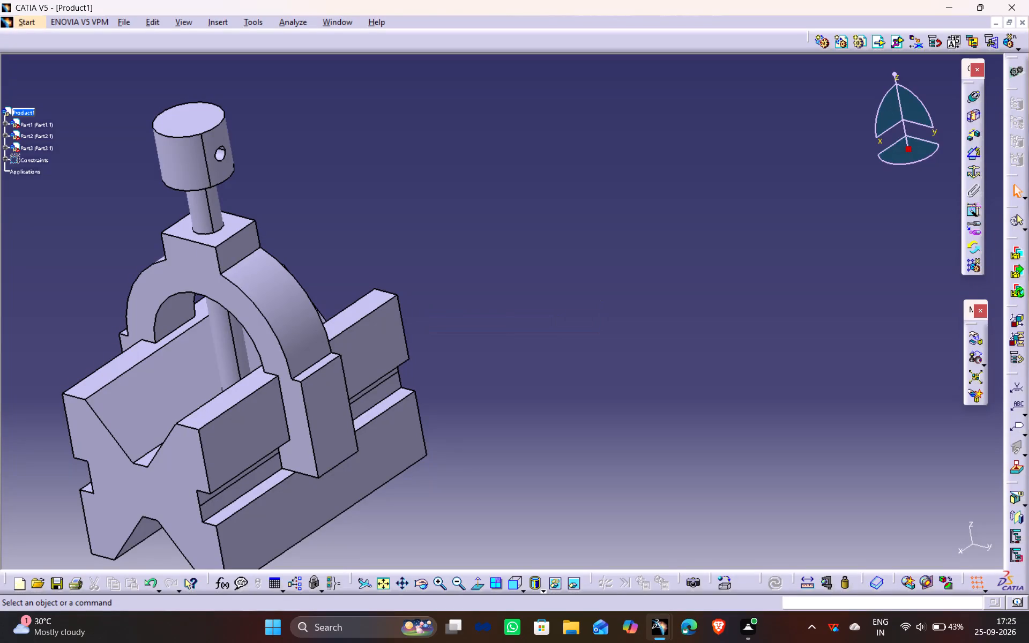
Examine the complete V-block, clamp and drilled pin assembly, centred in an angled view from above.
left_click(538, 299)
middle_click_drag(543, 299, 732, 253)
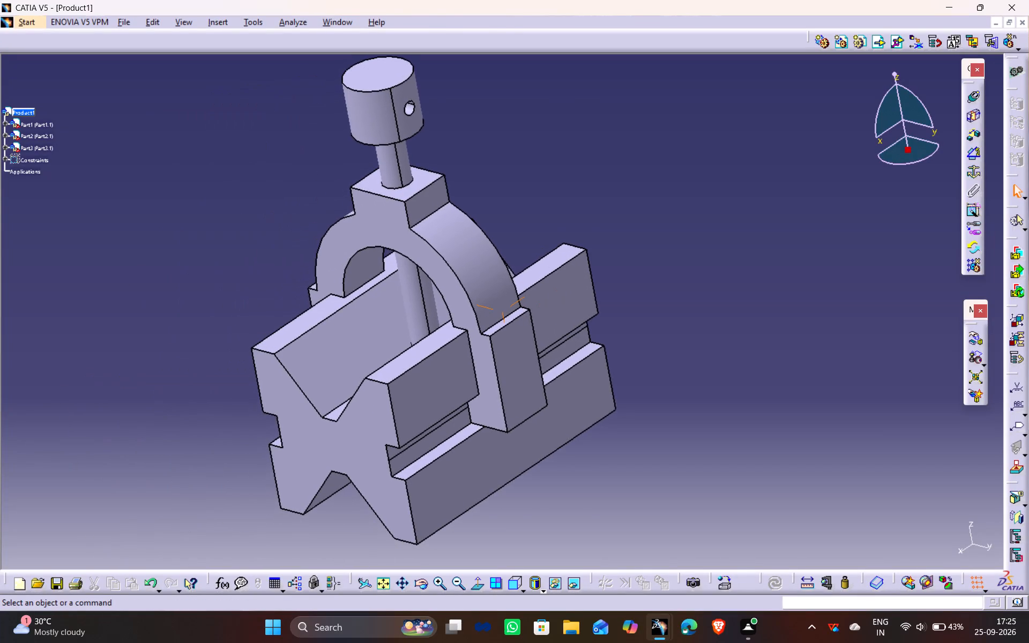
middle_click_drag(732, 253, 736, 248)
middle_click_drag(724, 265, 732, 276)
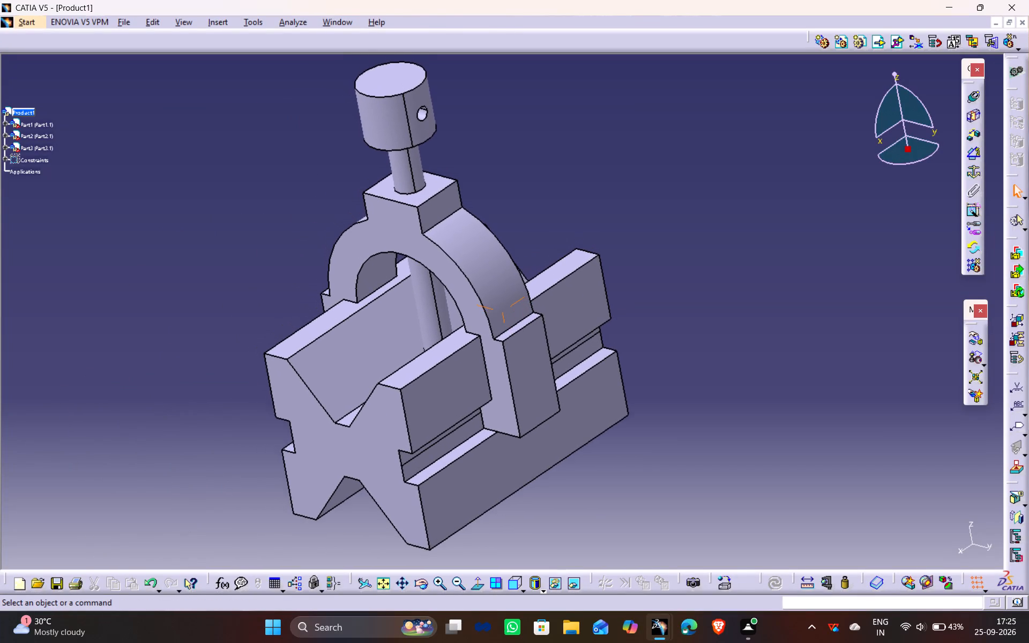
middle_click_drag(732, 276, 739, 283)
scroll(739, 283, "down", 1)
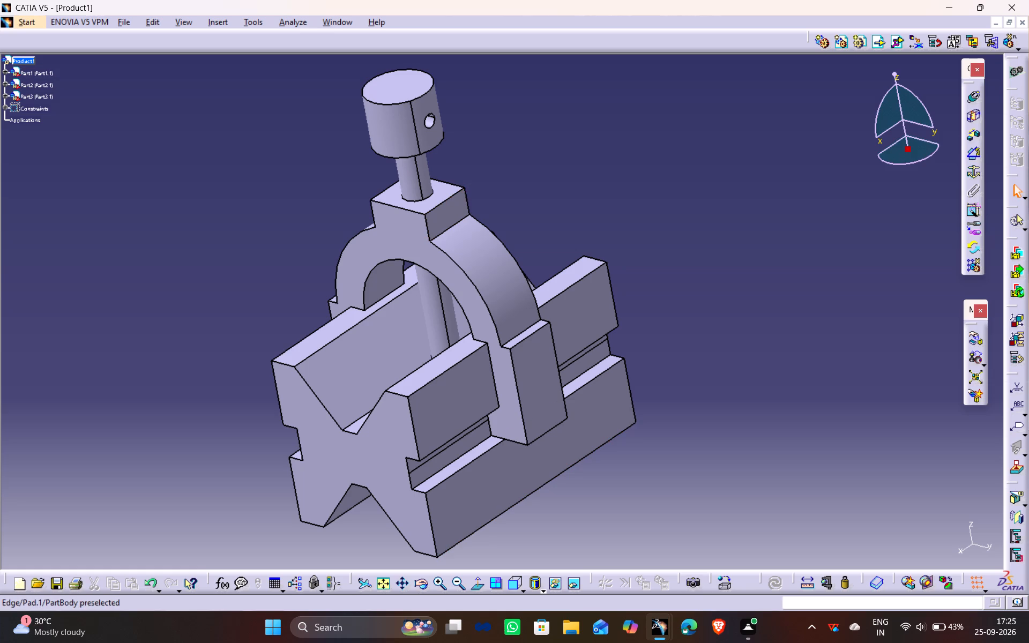
middle_click_drag(549, 171, 566, 180)
left_click_drag(549, 171, 566, 180)
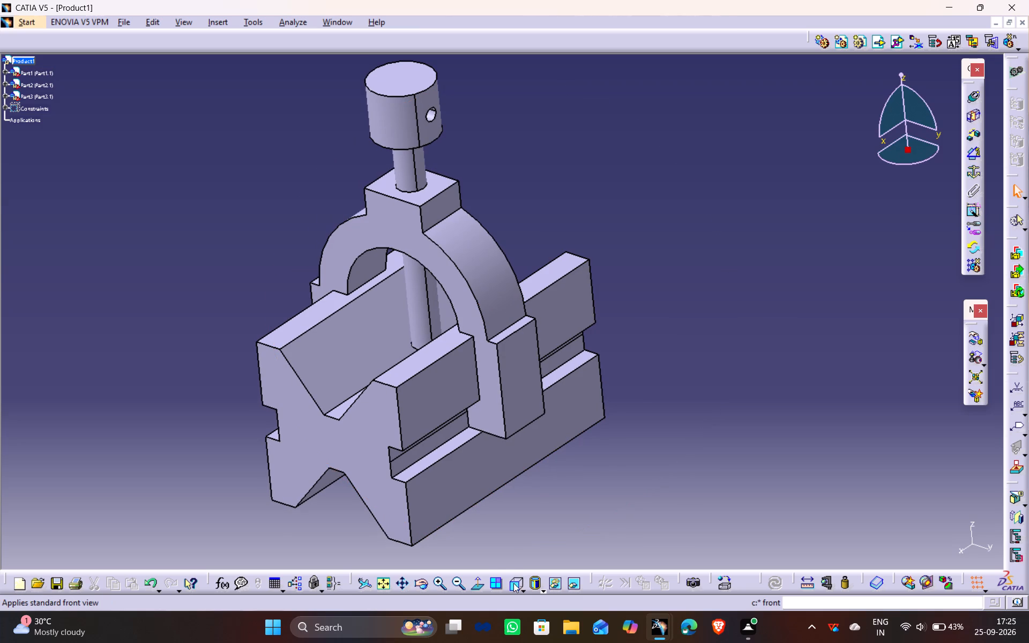
left_click(683, 320)
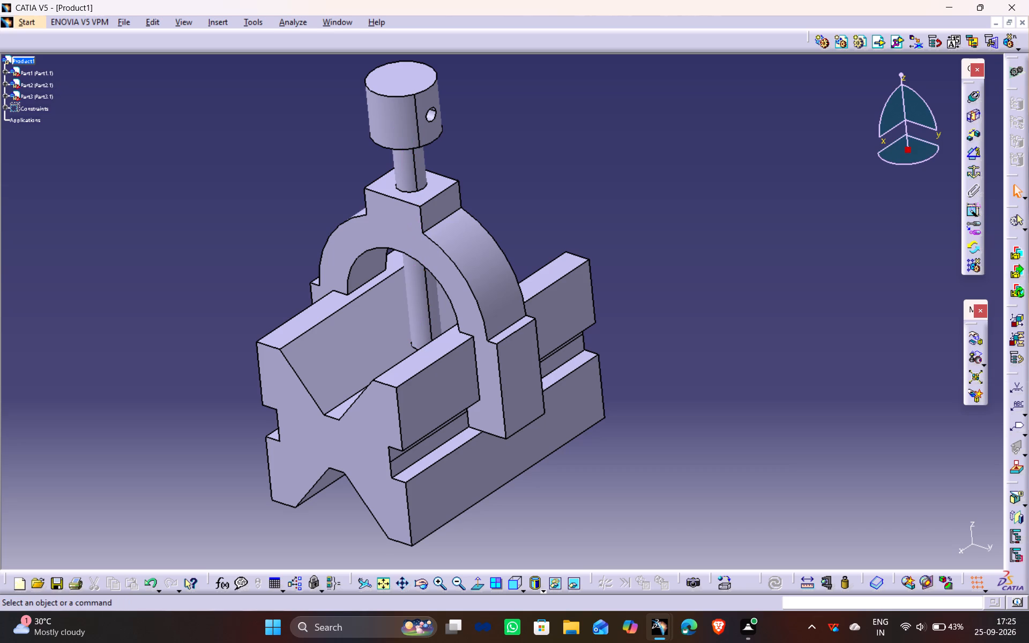
Inspect the assembly all round, including the V-block's end profile and underside, finishing upright in a near-front view.
middle_click_drag(273, 213, 333, 219)
left_click_drag(273, 213, 333, 219)
scroll(334, 219, "down", 1)
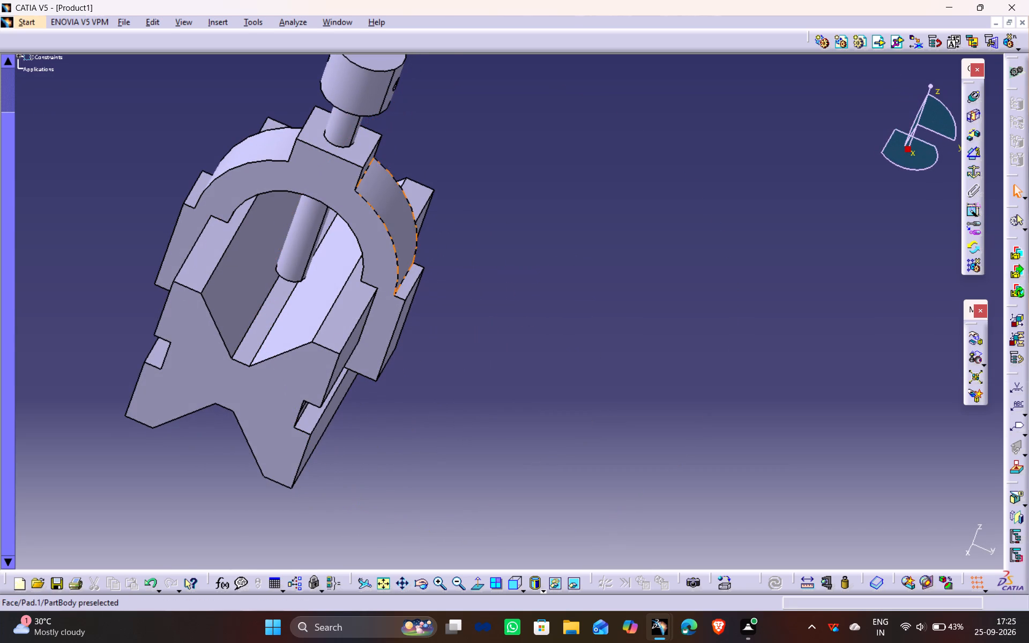
middle_click_drag(211, 505, 278, 401)
left_click_drag(211, 504, 278, 401)
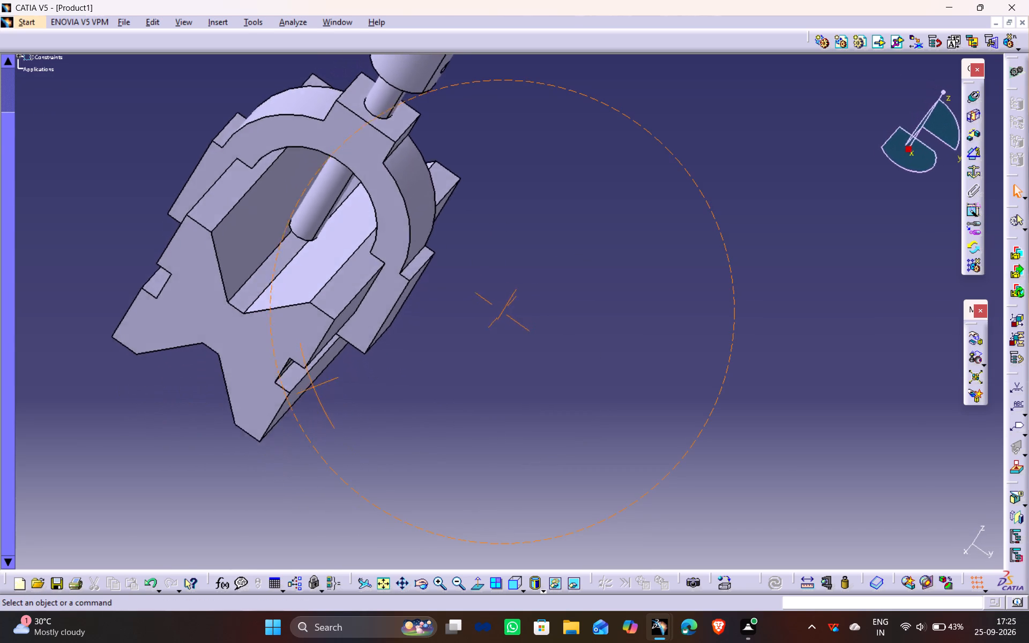
middle_click_drag(278, 401, 291, 386)
left_click_drag(278, 401, 291, 386)
scroll(292, 386, "down", 1)
middle_click_drag(259, 480, 324, 366)
left_click_drag(258, 480, 323, 368)
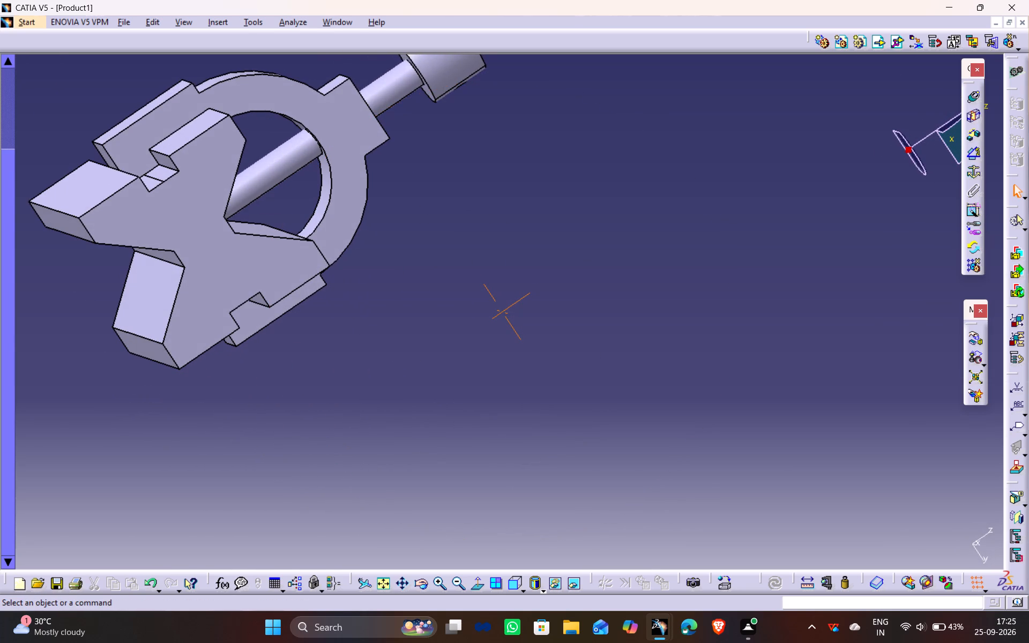
middle_click_drag(628, 296, 537, 197)
left_click_drag(628, 296, 538, 197)
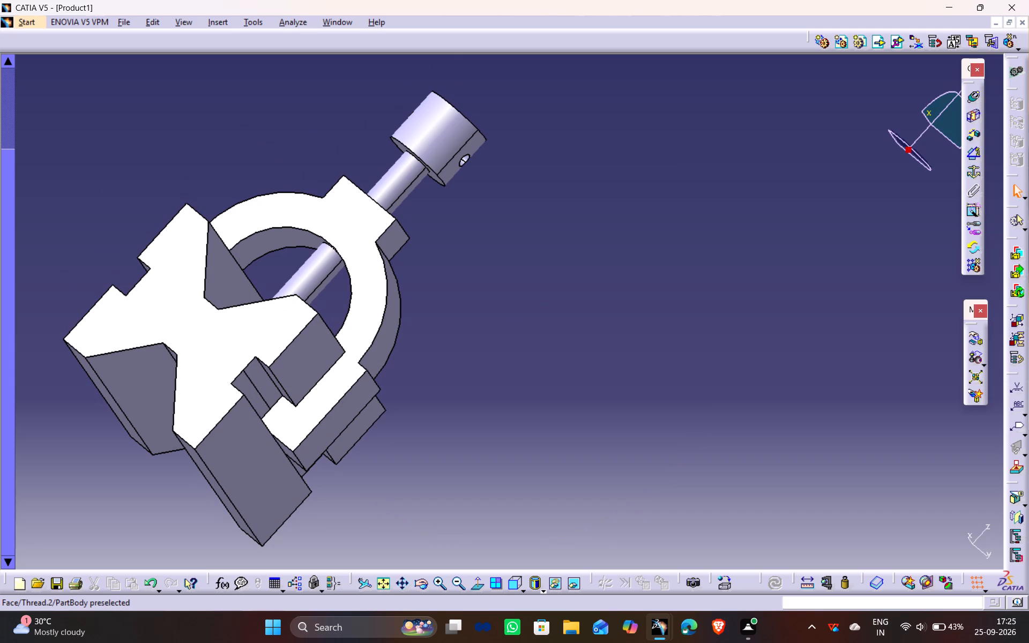
middle_click_drag(334, 91, 228, 199)
left_click_drag(334, 92, 228, 199)
scroll(228, 200, "down", 1)
middle_click_drag(498, 467, 606, 341)
middle_click_drag(376, 139, 376, 177)
left_click_drag(376, 139, 376, 177)
scroll(376, 139, "down", 1)
middle_click_drag(481, 154, 520, 236)
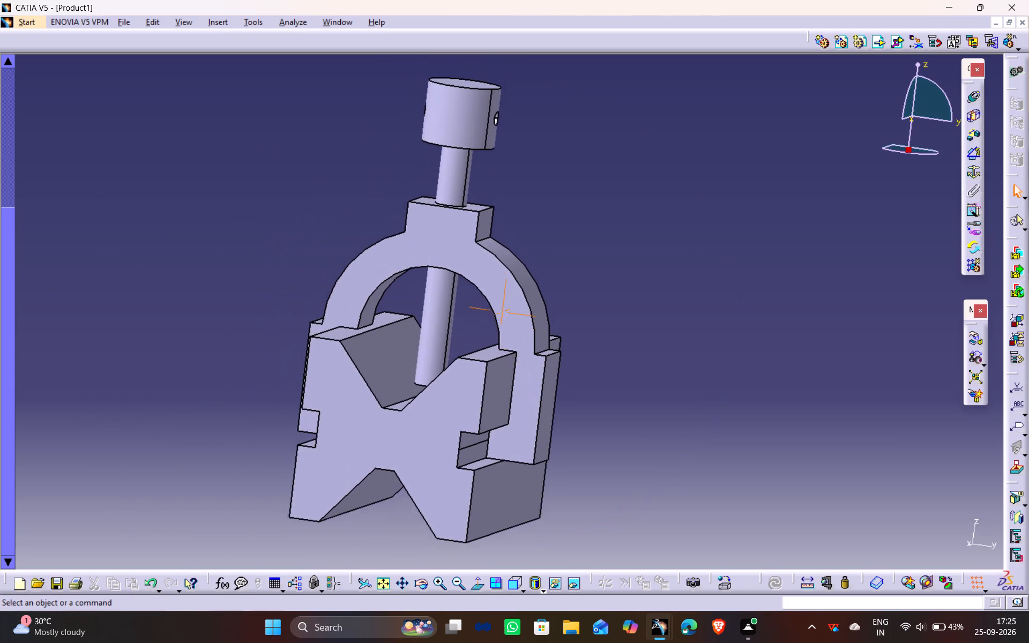
middle_click_drag(520, 236, 526, 240)
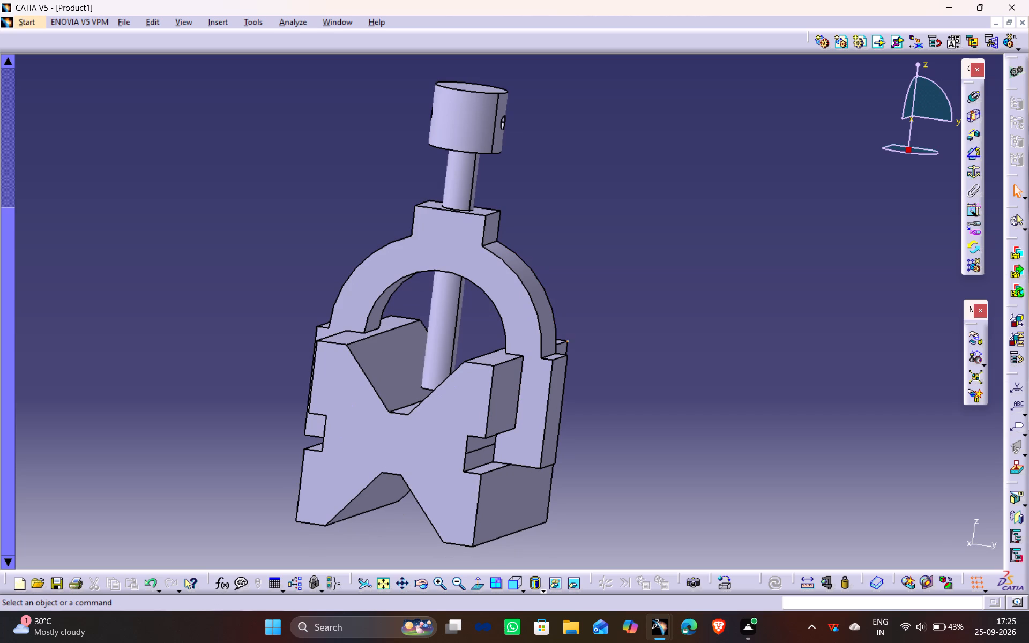
scroll(63, 175, "down", 4)
scroll(62, 175, "up", 5)
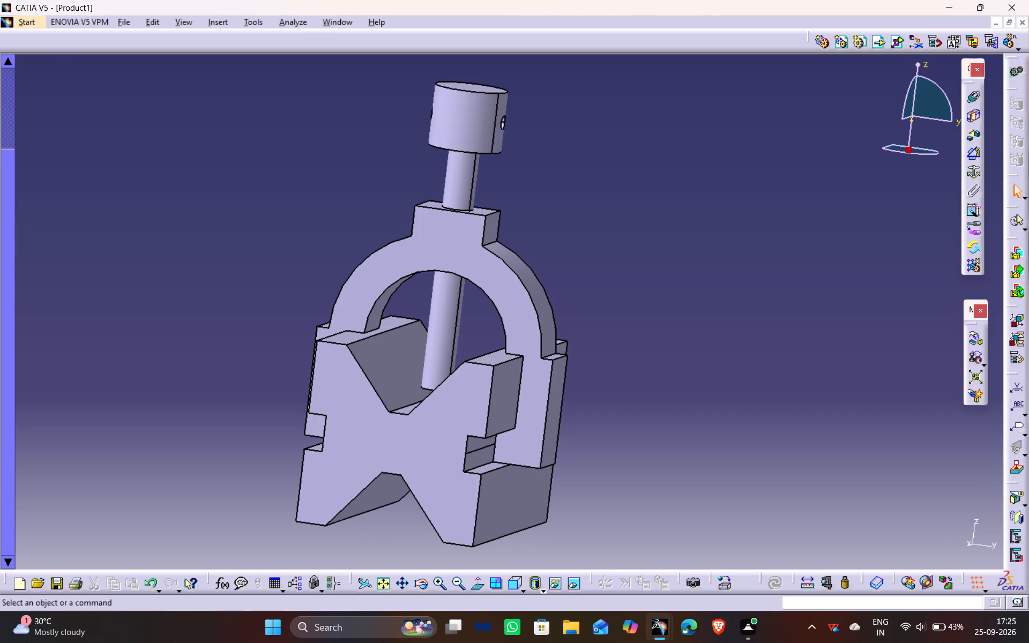
scroll(62, 173, "up", 4)
scroll(61, 172, "down", 1)
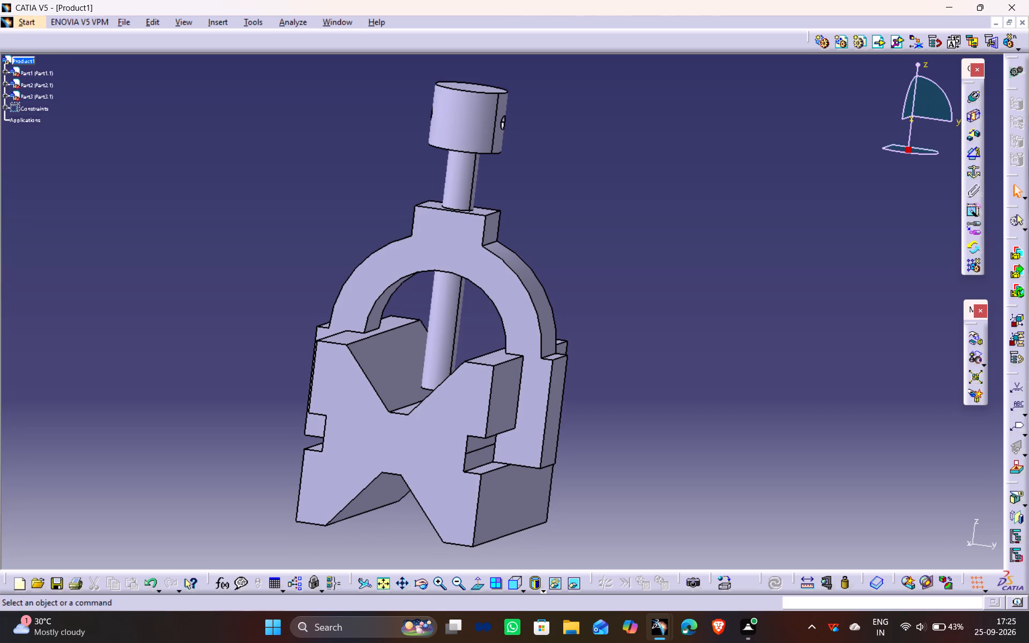
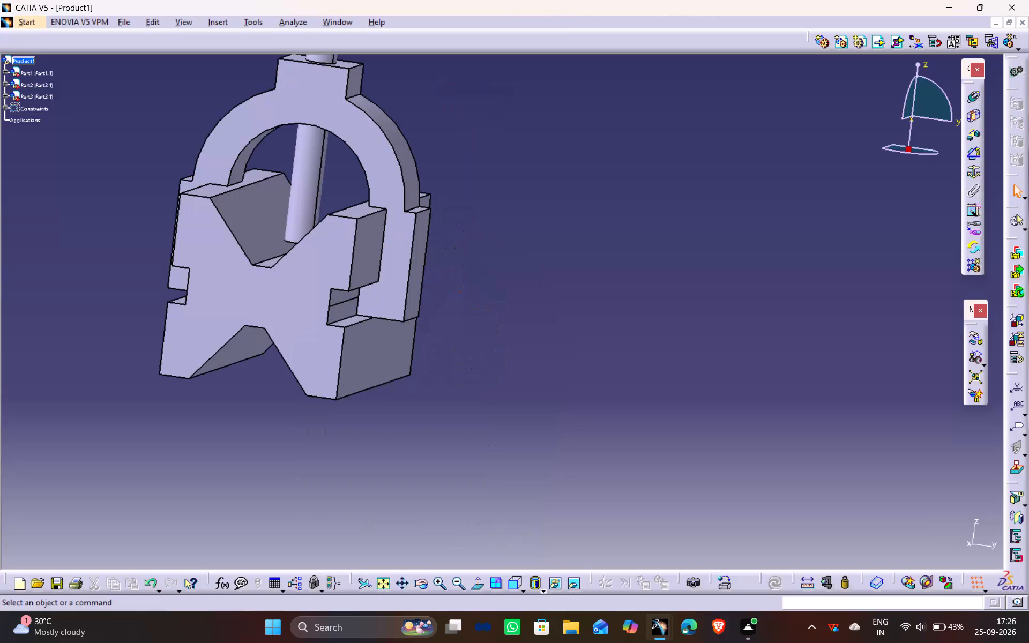
Save the assembly as a CATProduct named A16-Pipe Vice in the Documents folder, together with its dependent part documents.
middle_click_drag(603, 414, 736, 540)
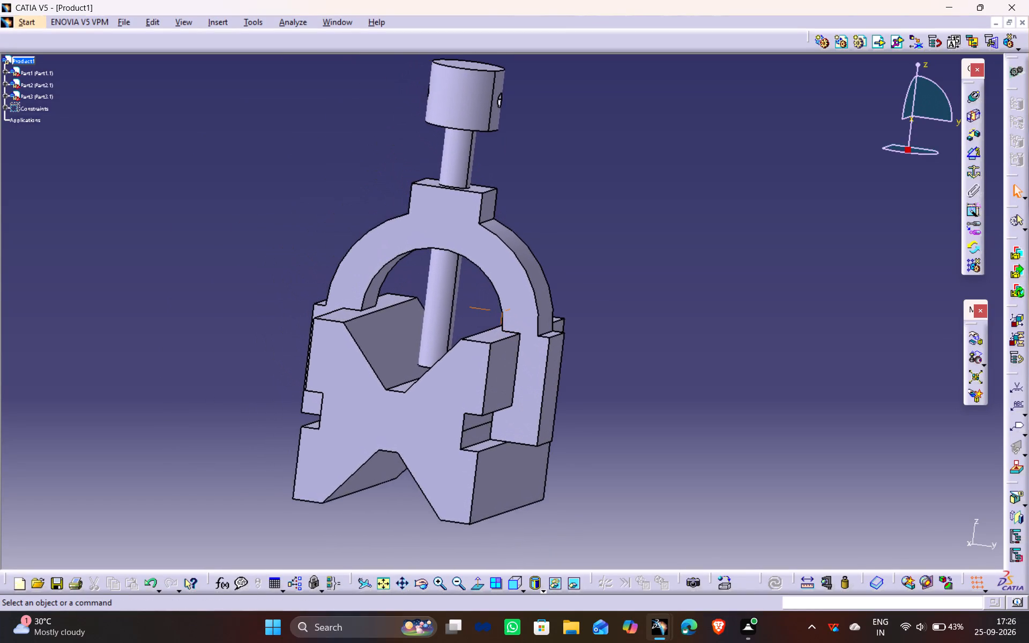
middle_click_drag(736, 540, 741, 546)
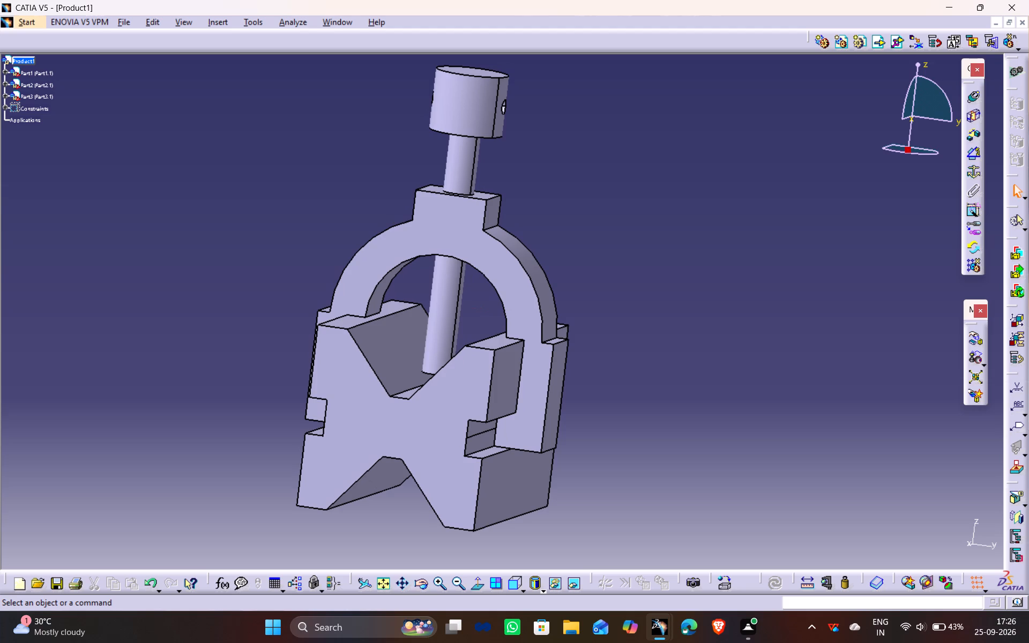
left_click(724, 544, "ctrl")
key("ctrl+s")
left_click(735, 513, "ctrl")
key("ctrl+z")
key("ctrl+s")
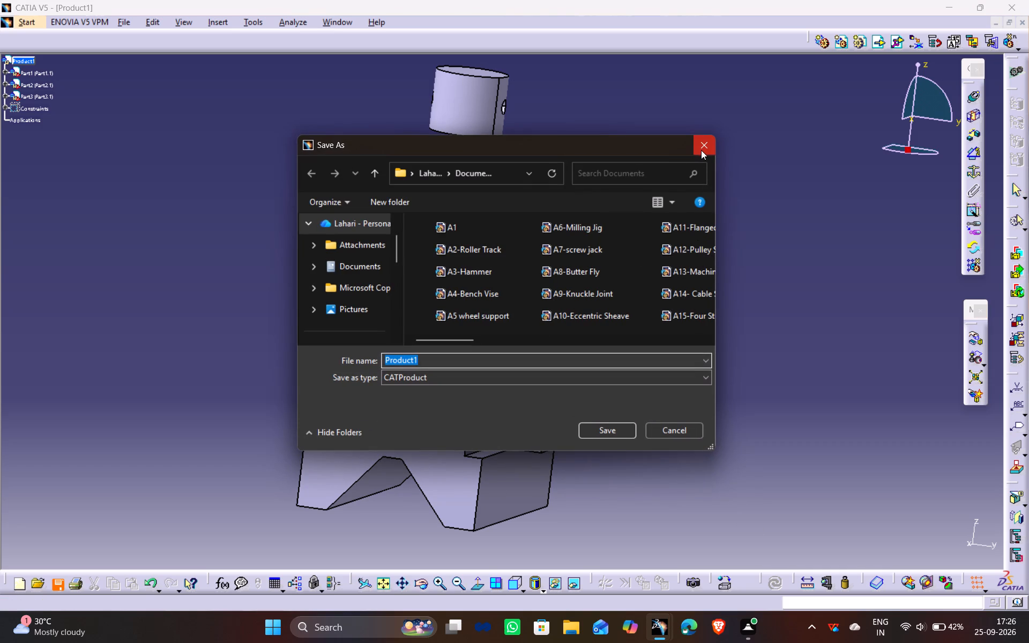
key("BackSpace")
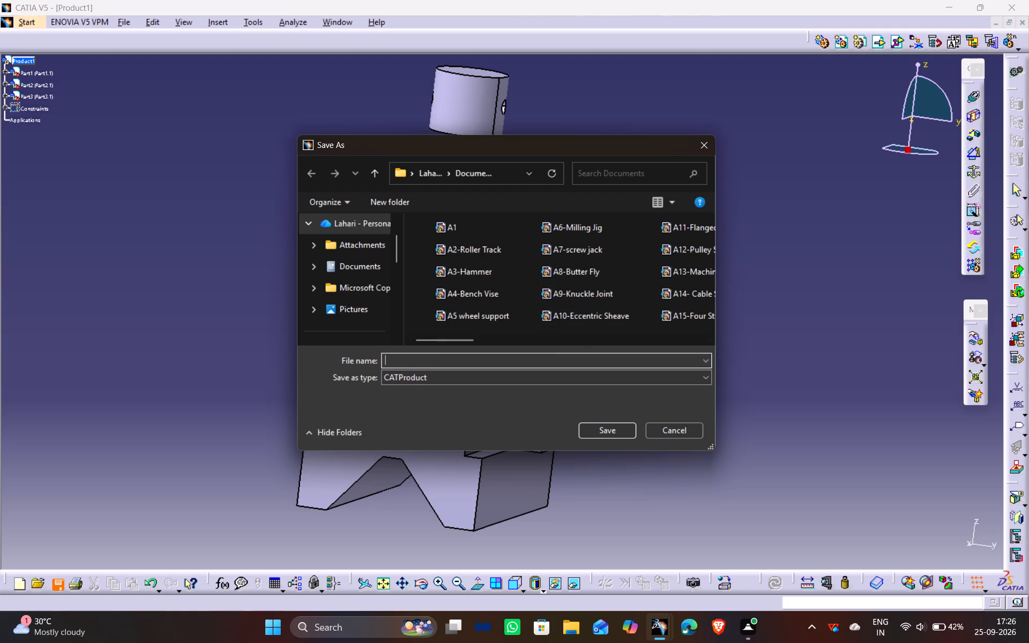
type("A1")
type("6-")
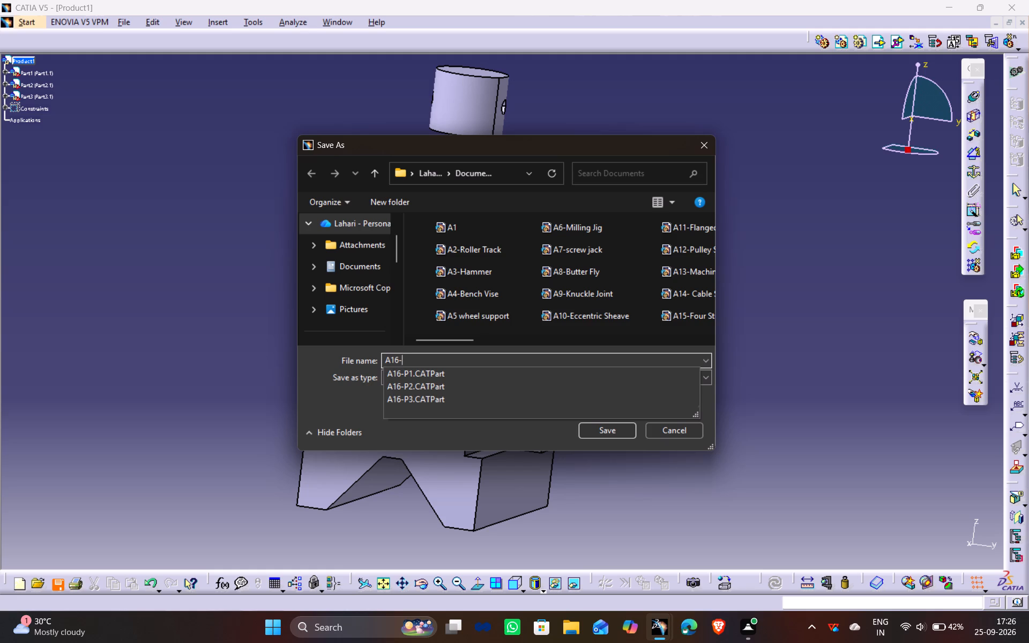
type("Pipe")
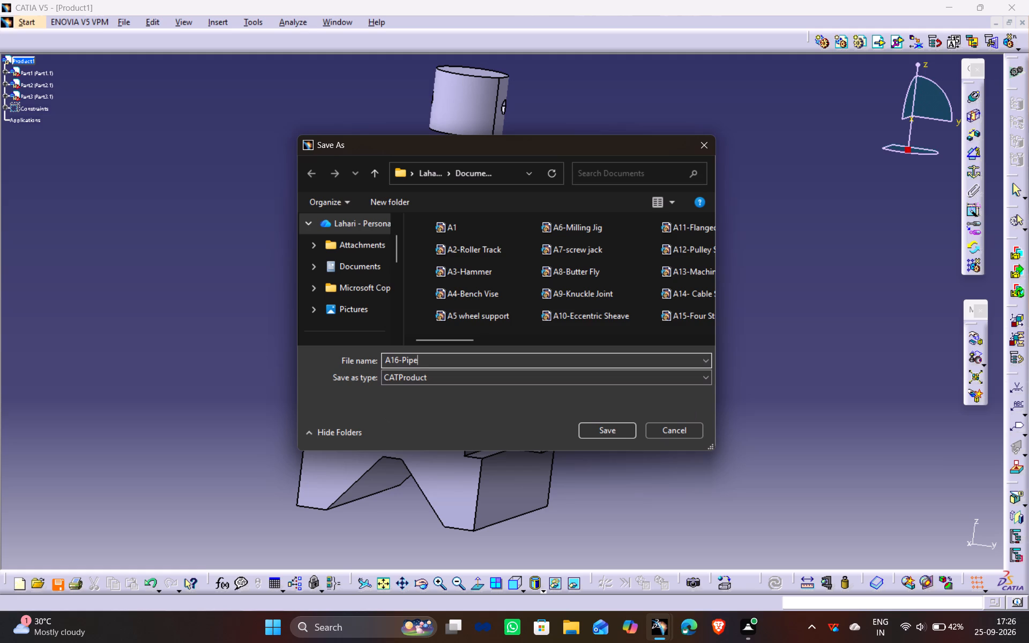
key("space")
type("Vice")
key("Return")
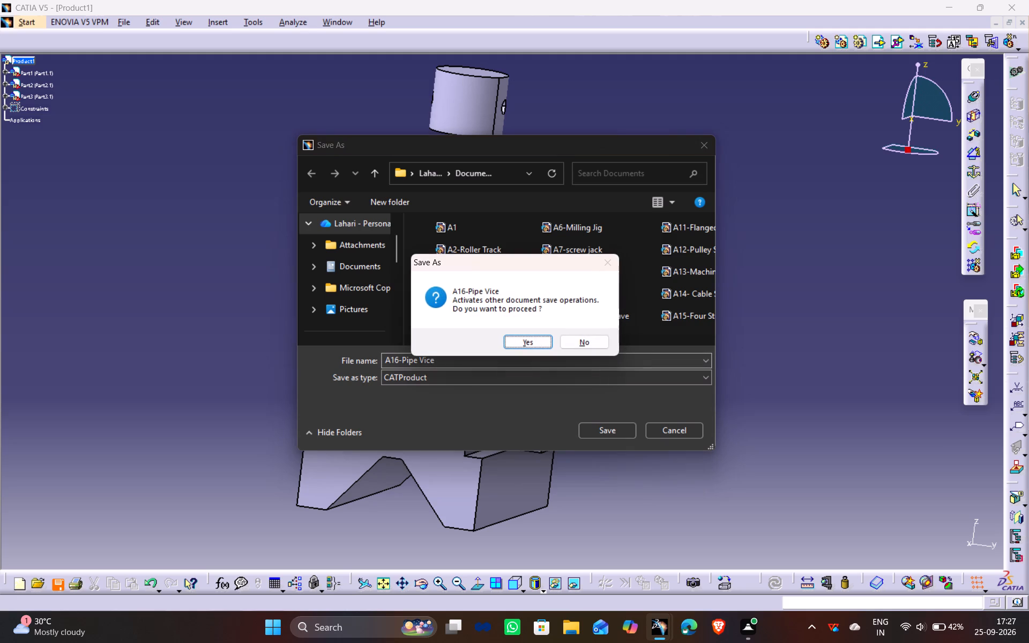
key("Return")
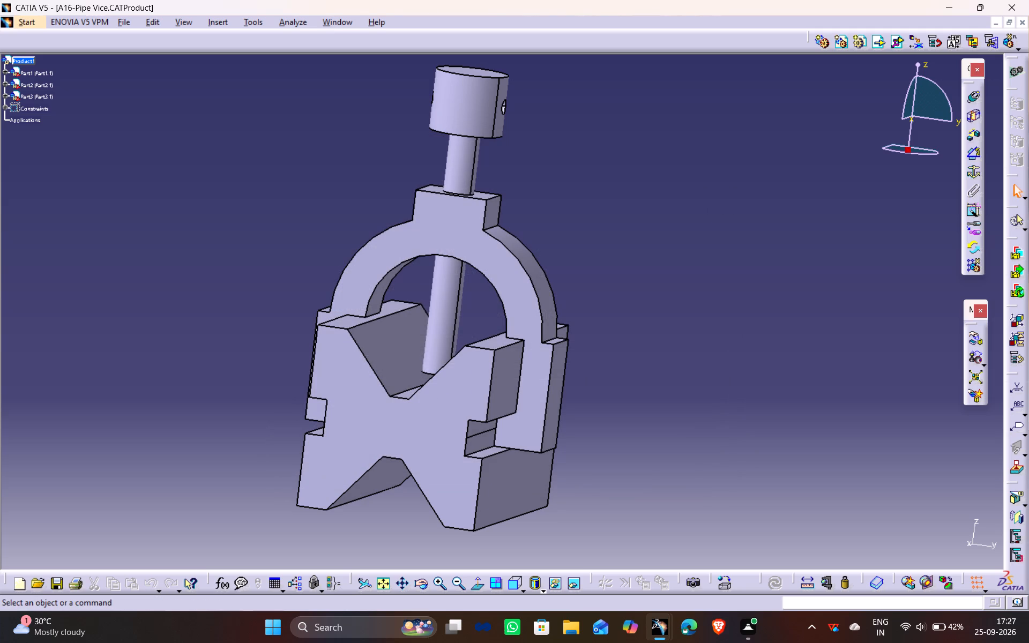
Activate Easy Render and frame the whole pipe vice and its ground grid in an angled view from above.
middle_click_drag(578, 183, 547, 215)
left_click_drag(578, 183, 547, 215)
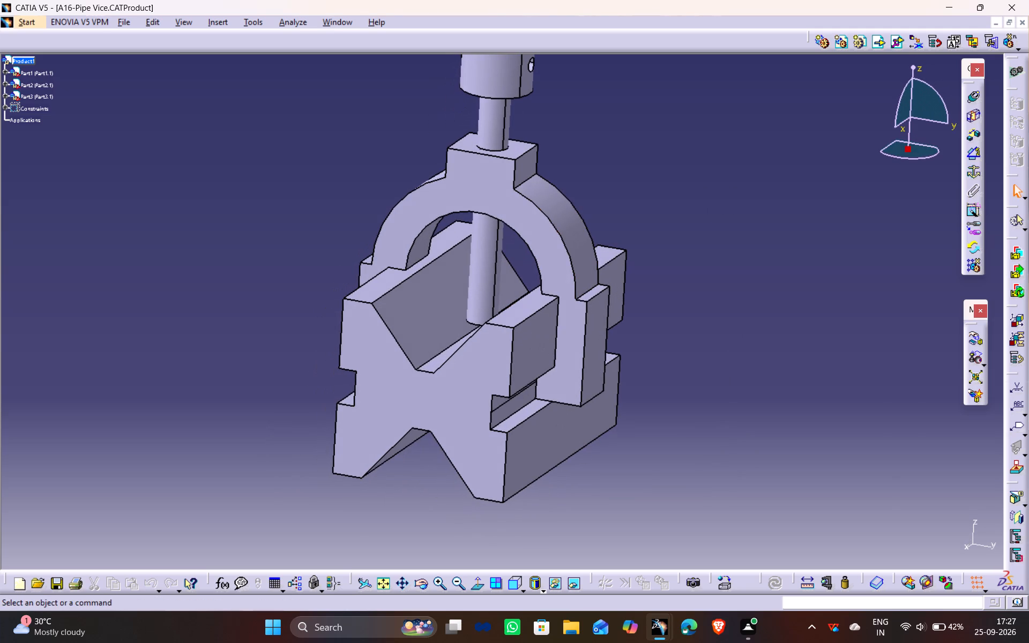
middle_click_drag(562, 147, 560, 205)
middle_click_drag(575, 161, 563, 181)
left_click_drag(575, 161, 563, 181)
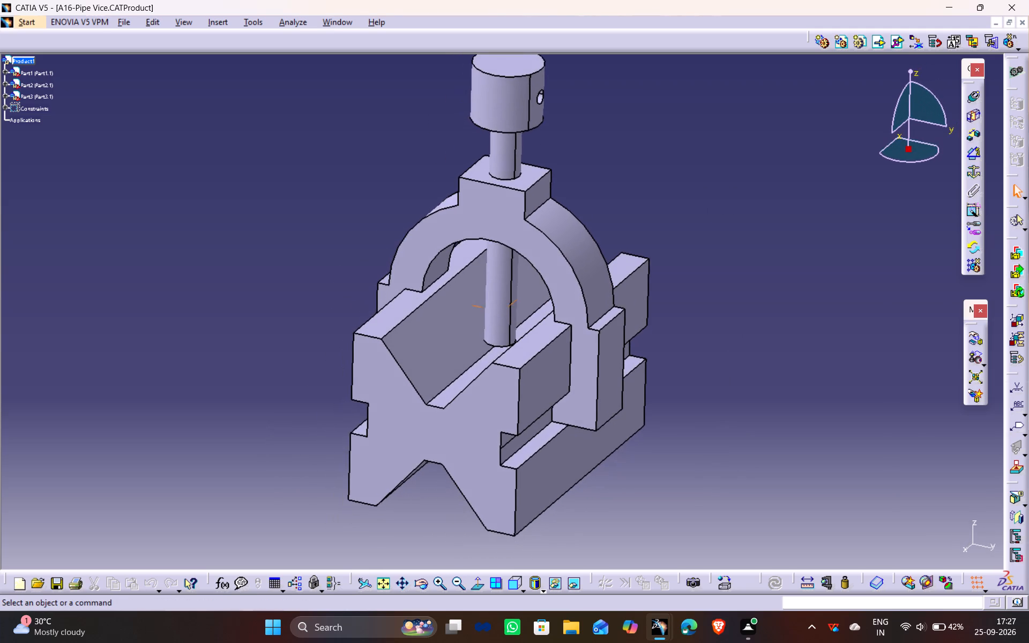
left_click_drag(563, 181, 563, 181)
middle_click_drag(563, 181, 563, 181)
middle_click_drag(581, 149, 582, 174)
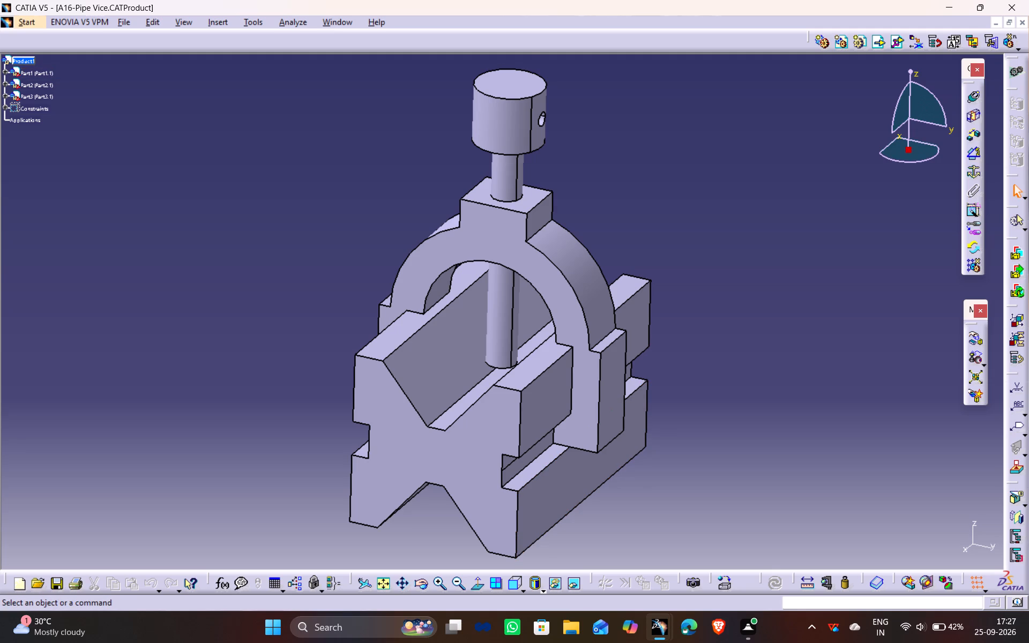
middle_click_drag(718, 391, 719, 372)
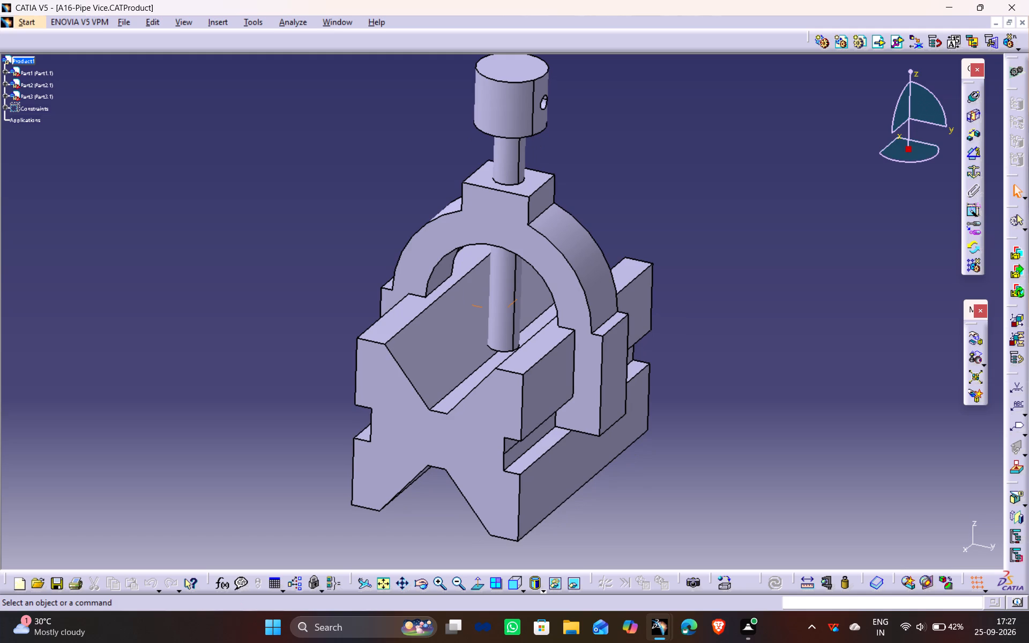
left_click(692, 585)
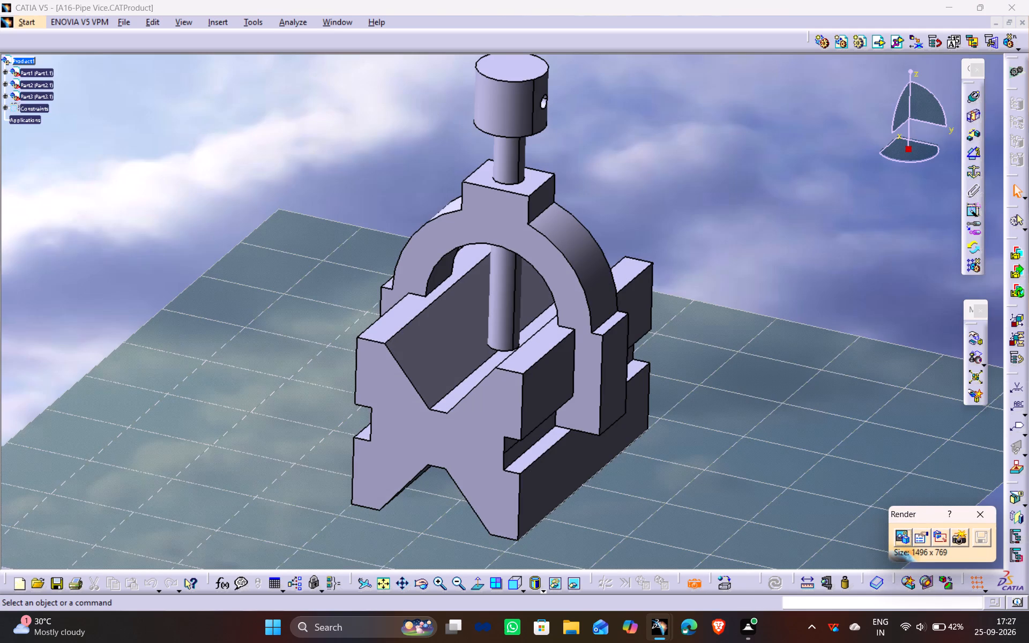
middle_click_drag(777, 423, 804, 271)
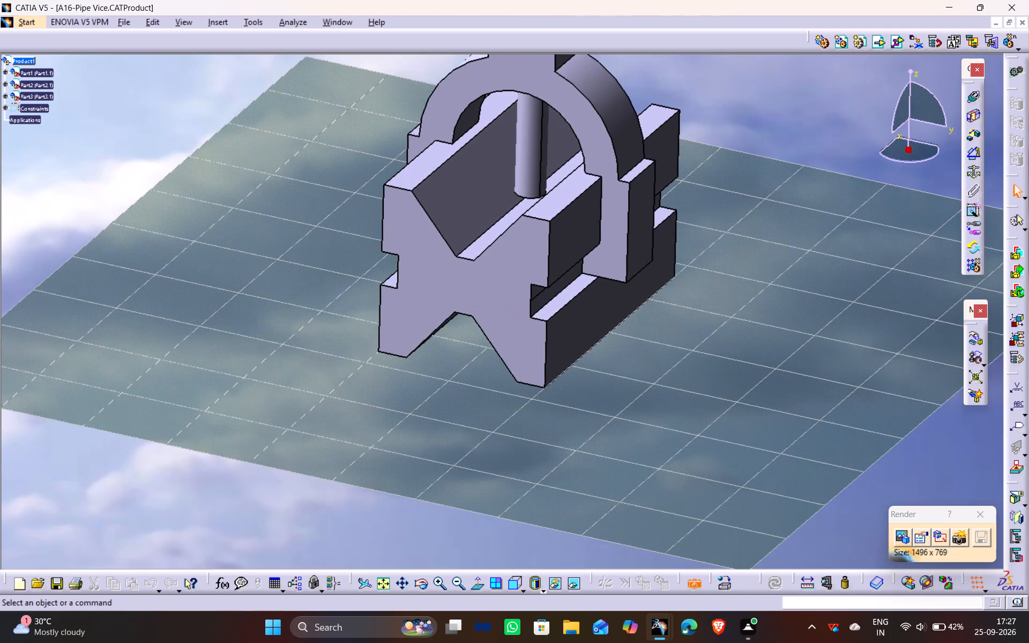
middle_click(753, 269)
middle_click_drag(742, 255, 745, 273, "ctrl")
middle_click_drag(755, 259, 721, 328)
middle_click_drag(719, 282, 719, 304, "ctrl")
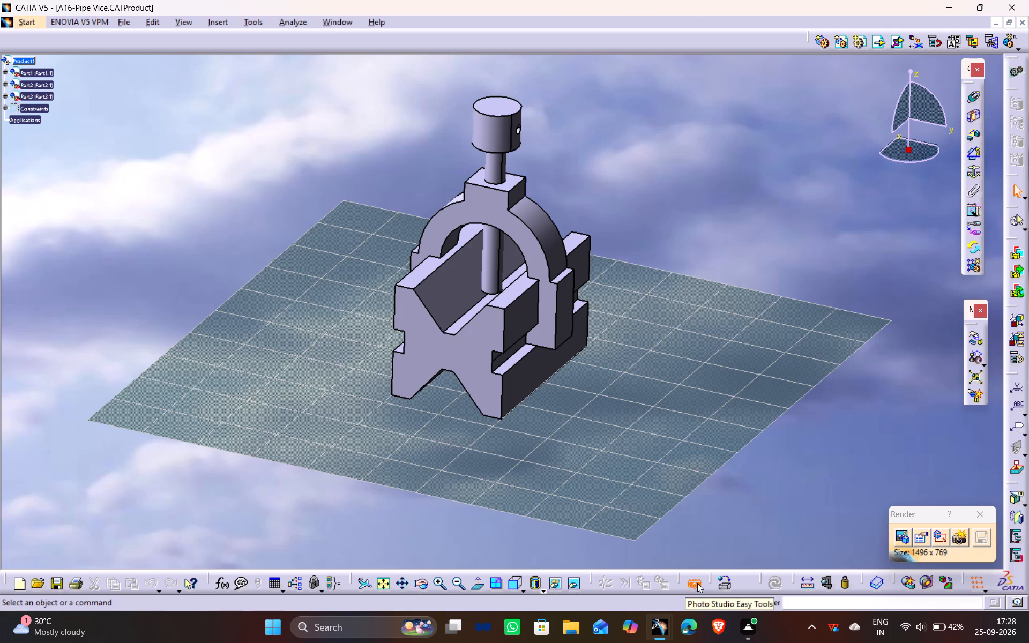
Open the predefined render scenes and try the Courtyard 2, Creek, Courtyard 3 and Courtyard backdrops with the vice.
left_click(900, 537)
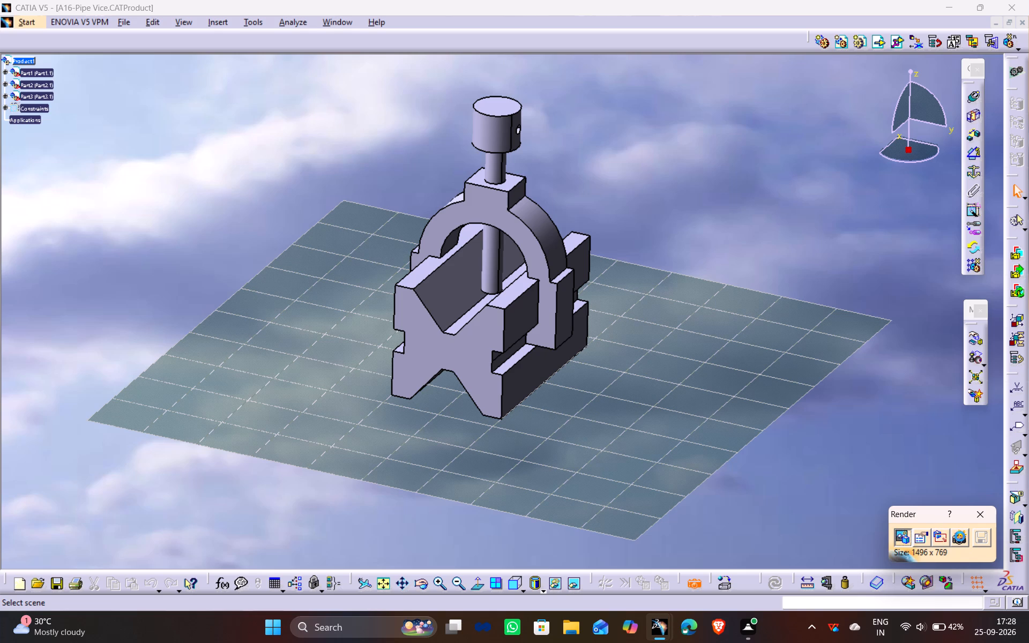
left_click(765, 236)
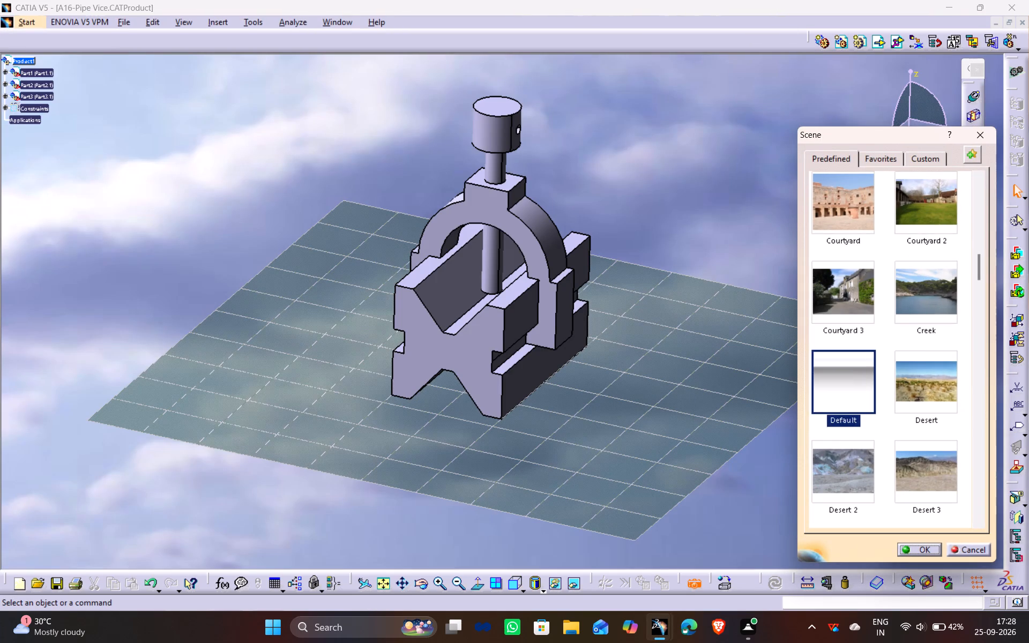
left_click(934, 207)
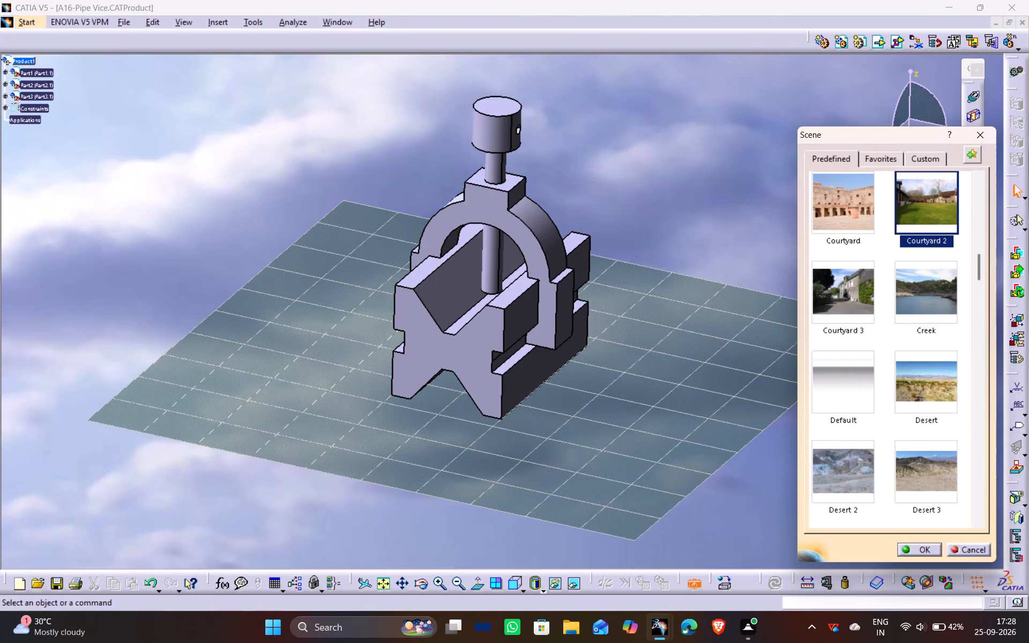
left_click(915, 291)
left_click(852, 289)
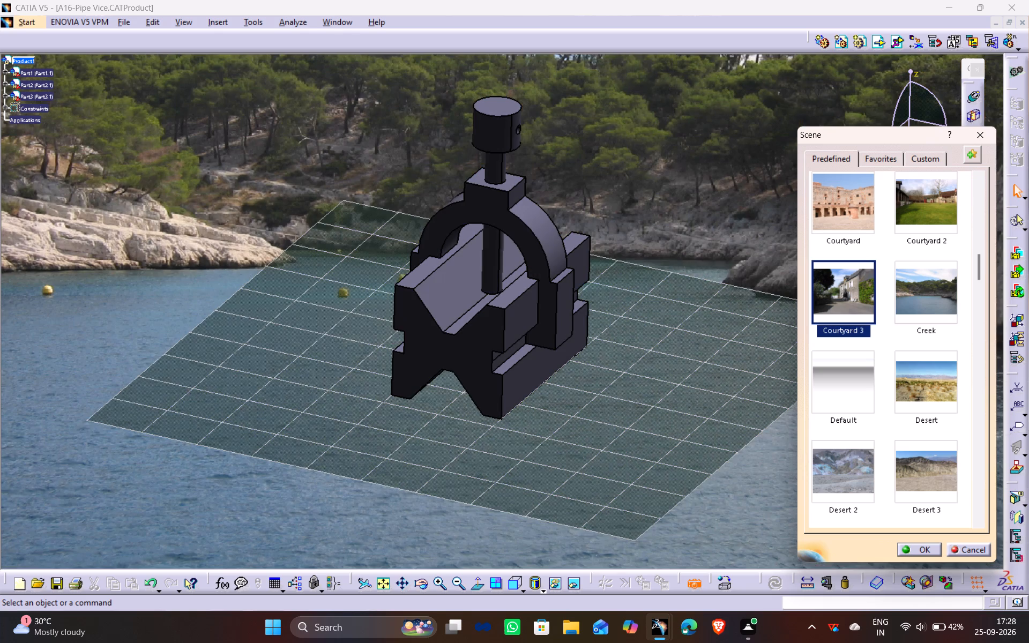
left_click(839, 202)
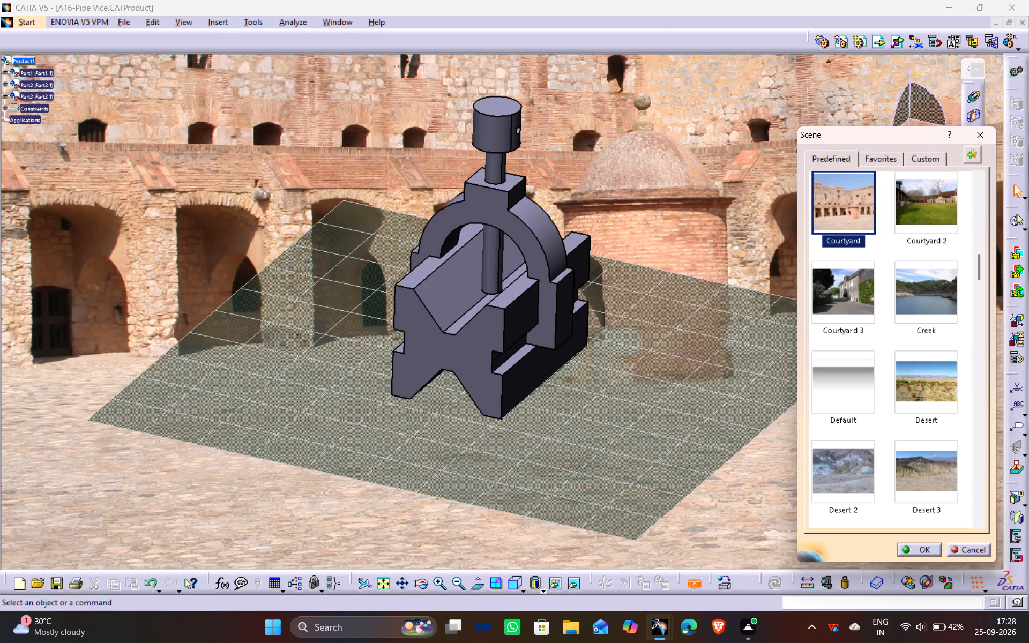
middle_click_drag(650, 454, 657, 390)
left_click_drag(650, 454, 657, 390)
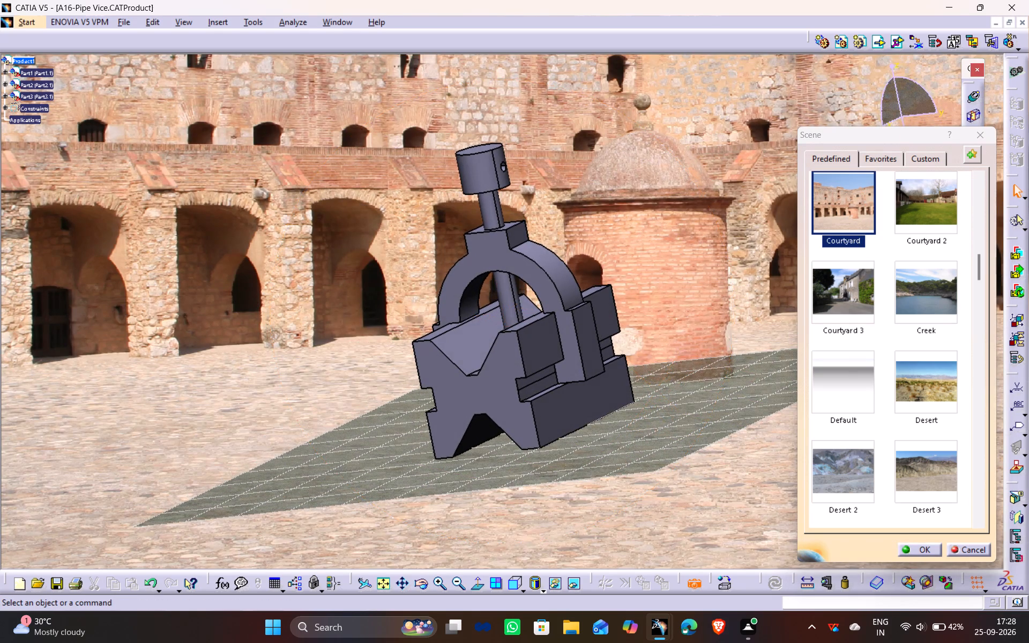
scroll(716, 318, "down", 1)
middle_click_drag(716, 318, 719, 347)
left_click_drag(717, 318, 719, 347)
scroll(719, 347, "down", 1)
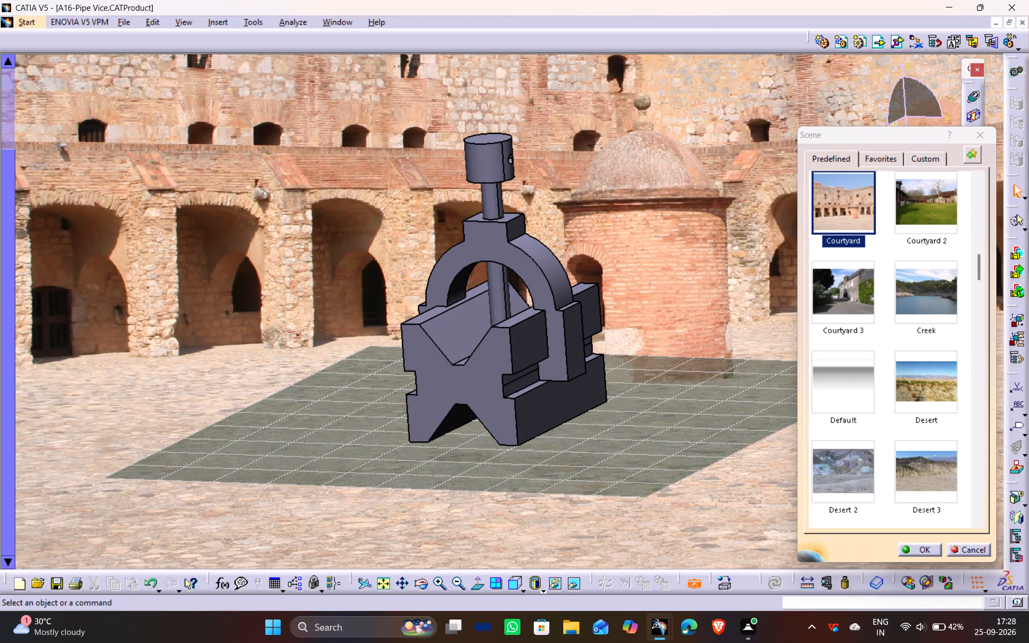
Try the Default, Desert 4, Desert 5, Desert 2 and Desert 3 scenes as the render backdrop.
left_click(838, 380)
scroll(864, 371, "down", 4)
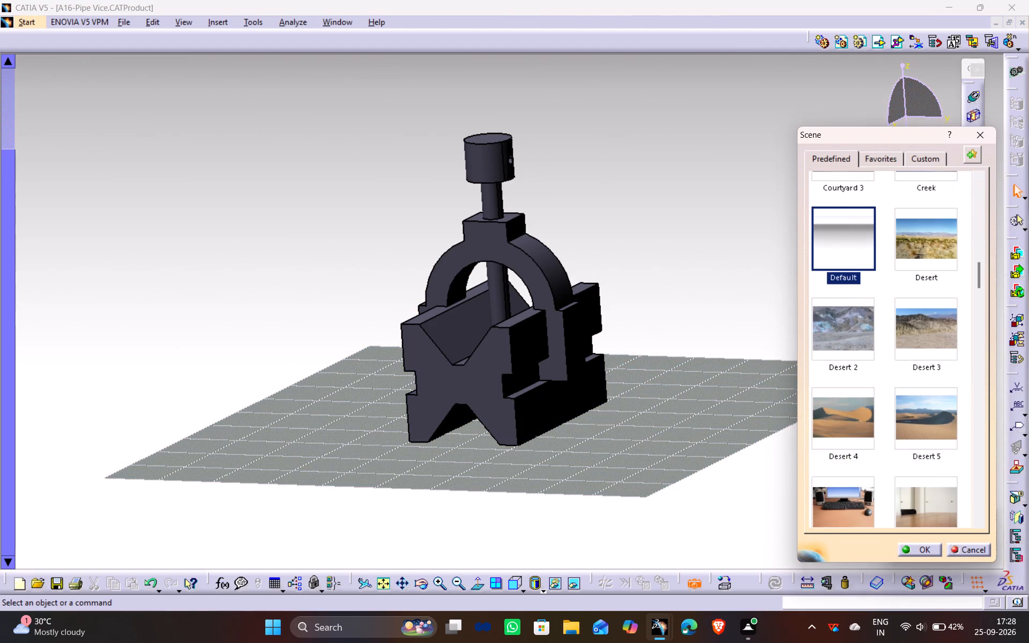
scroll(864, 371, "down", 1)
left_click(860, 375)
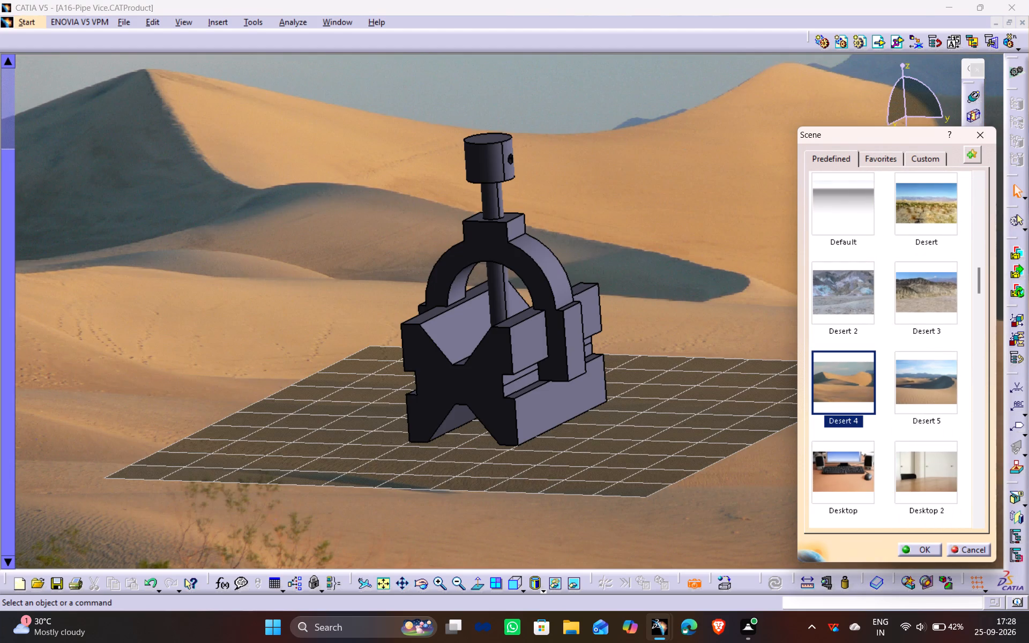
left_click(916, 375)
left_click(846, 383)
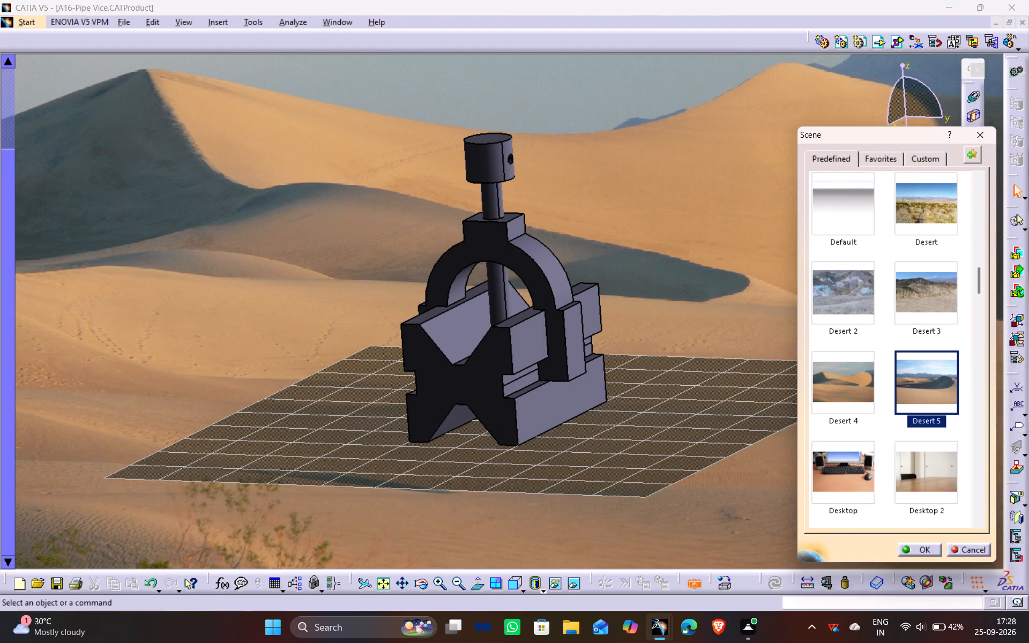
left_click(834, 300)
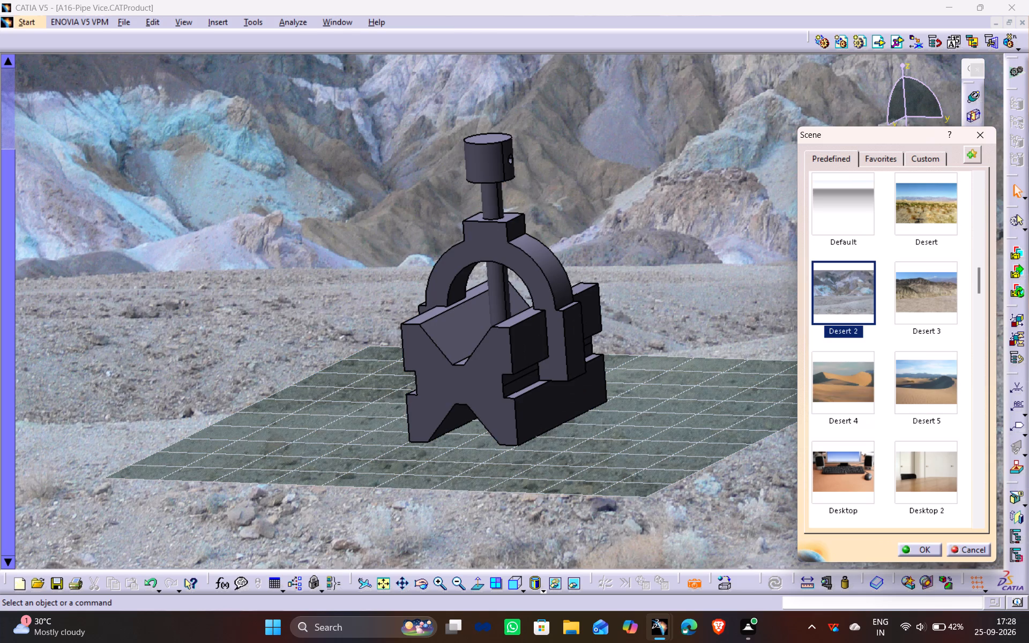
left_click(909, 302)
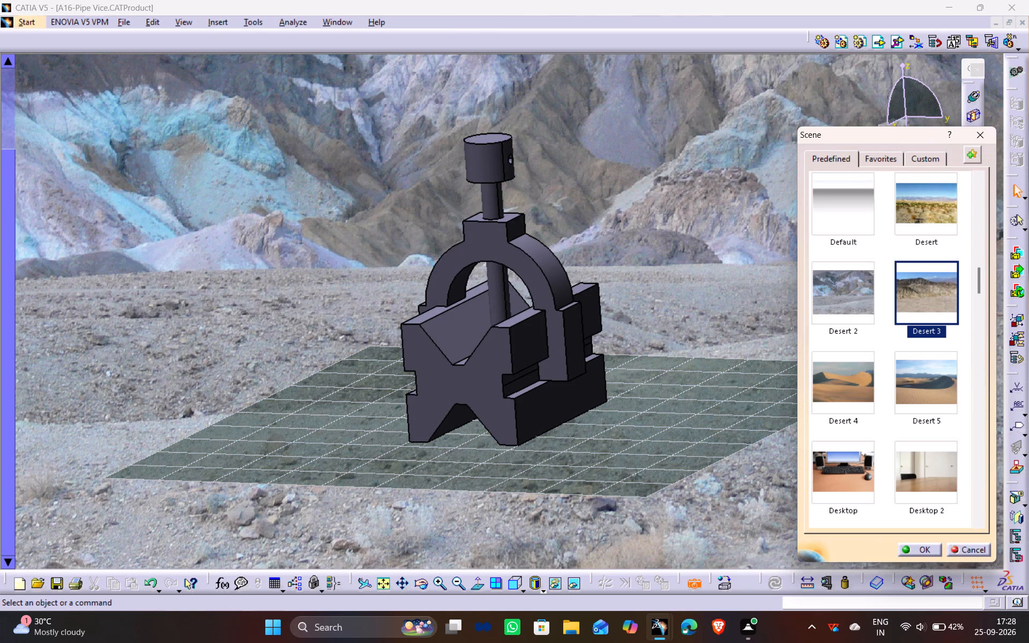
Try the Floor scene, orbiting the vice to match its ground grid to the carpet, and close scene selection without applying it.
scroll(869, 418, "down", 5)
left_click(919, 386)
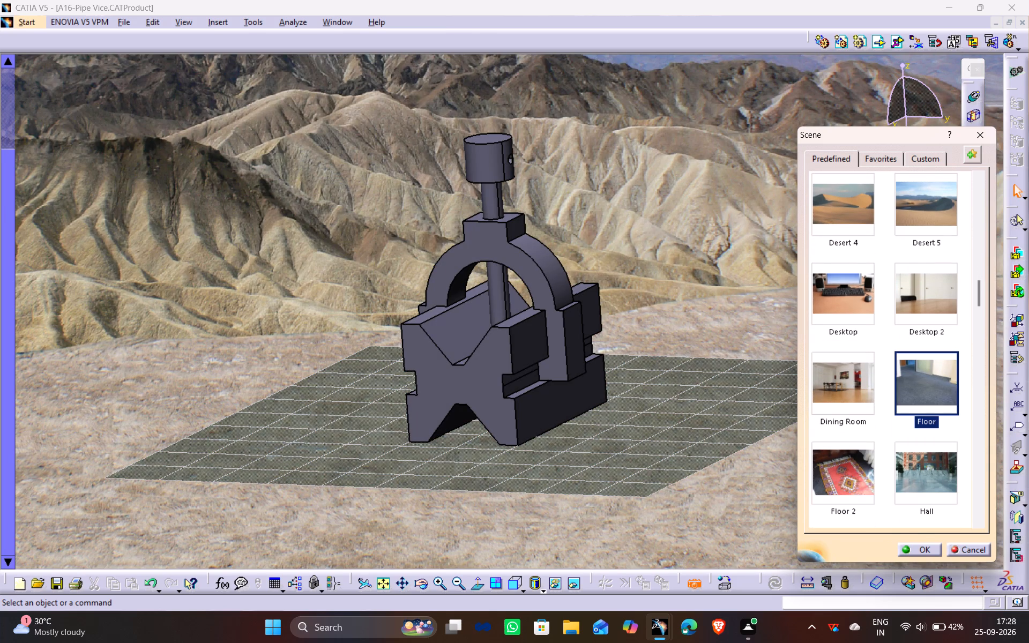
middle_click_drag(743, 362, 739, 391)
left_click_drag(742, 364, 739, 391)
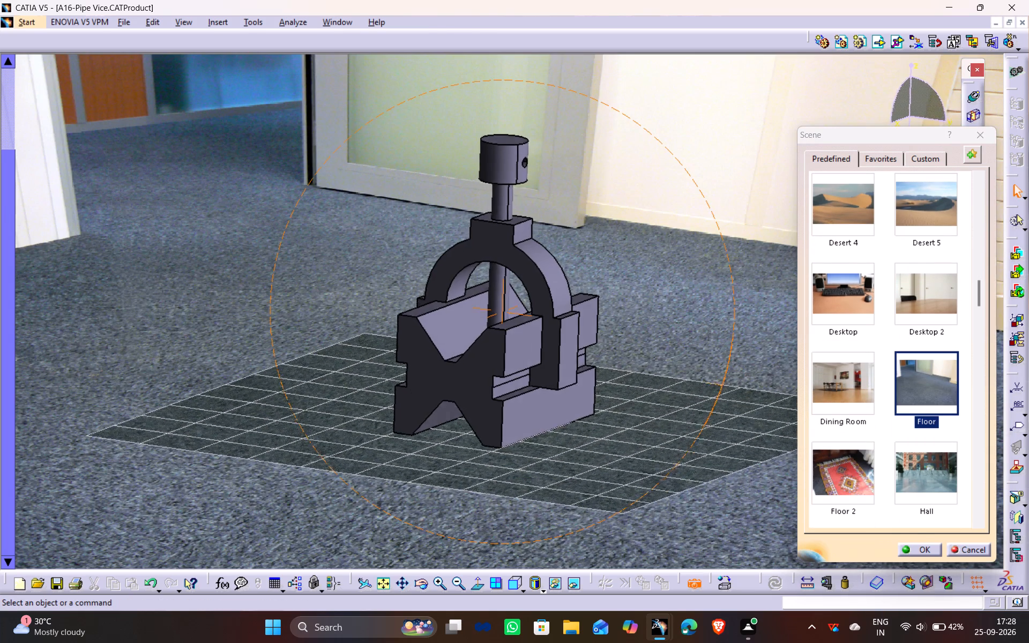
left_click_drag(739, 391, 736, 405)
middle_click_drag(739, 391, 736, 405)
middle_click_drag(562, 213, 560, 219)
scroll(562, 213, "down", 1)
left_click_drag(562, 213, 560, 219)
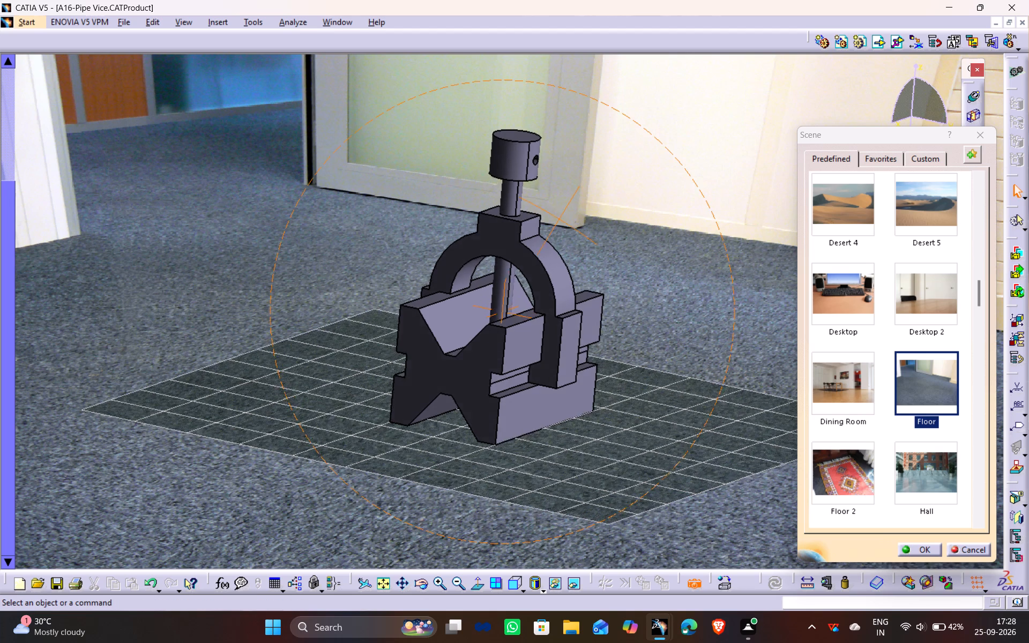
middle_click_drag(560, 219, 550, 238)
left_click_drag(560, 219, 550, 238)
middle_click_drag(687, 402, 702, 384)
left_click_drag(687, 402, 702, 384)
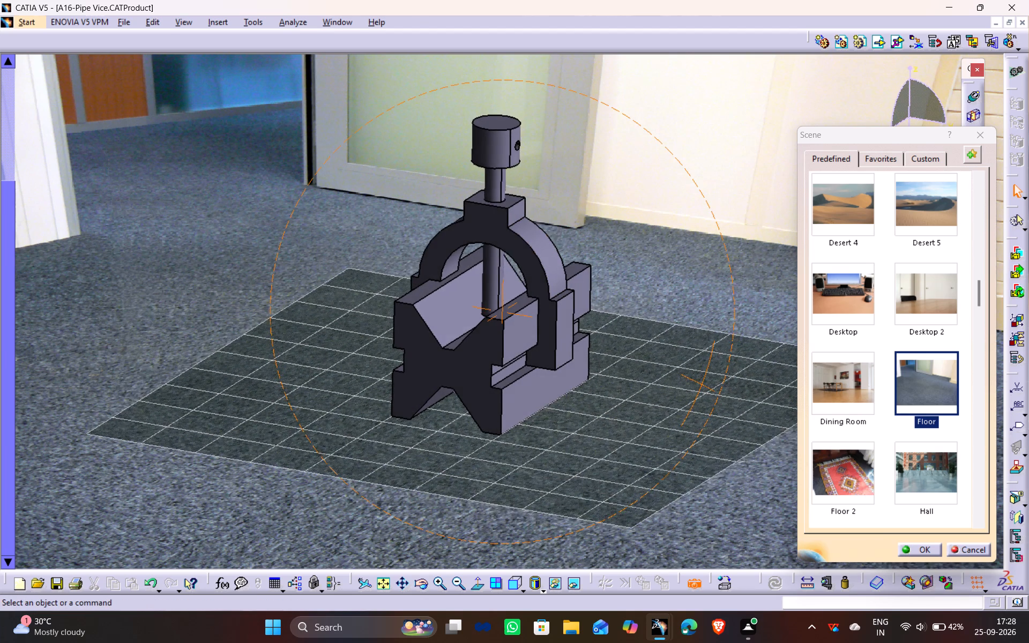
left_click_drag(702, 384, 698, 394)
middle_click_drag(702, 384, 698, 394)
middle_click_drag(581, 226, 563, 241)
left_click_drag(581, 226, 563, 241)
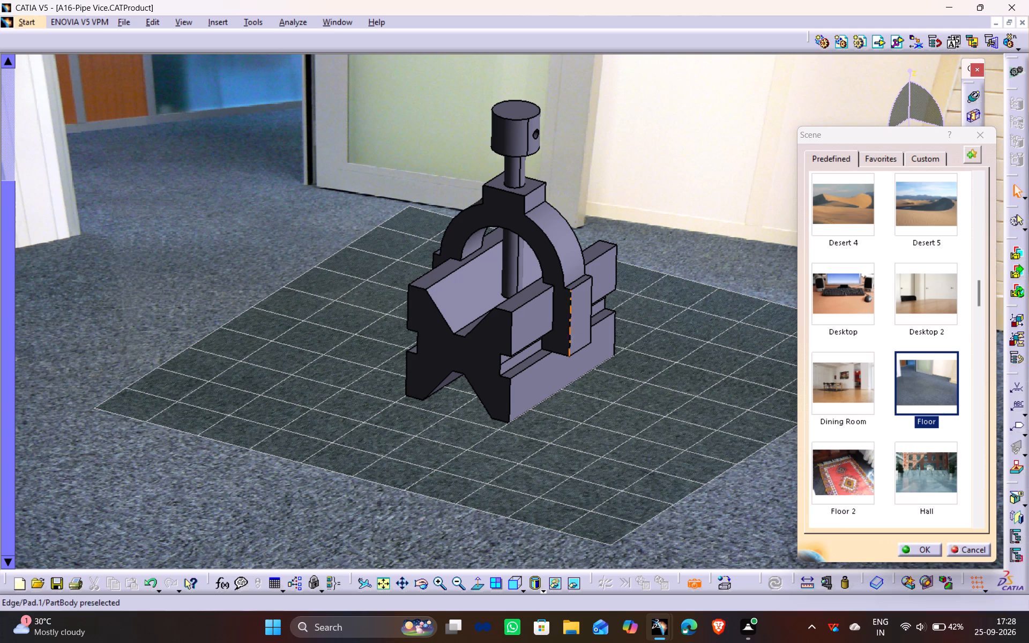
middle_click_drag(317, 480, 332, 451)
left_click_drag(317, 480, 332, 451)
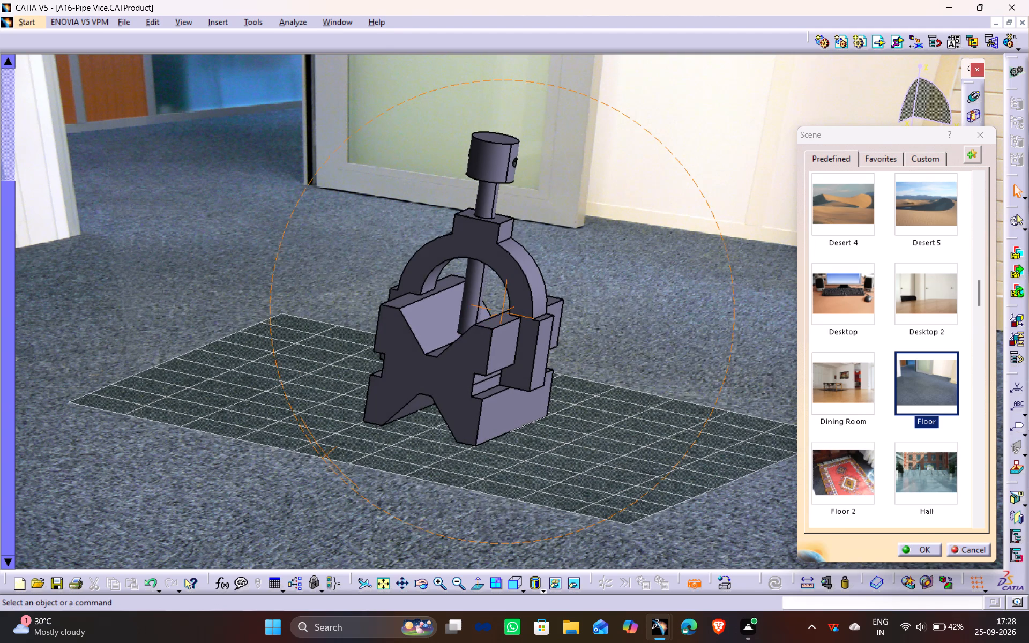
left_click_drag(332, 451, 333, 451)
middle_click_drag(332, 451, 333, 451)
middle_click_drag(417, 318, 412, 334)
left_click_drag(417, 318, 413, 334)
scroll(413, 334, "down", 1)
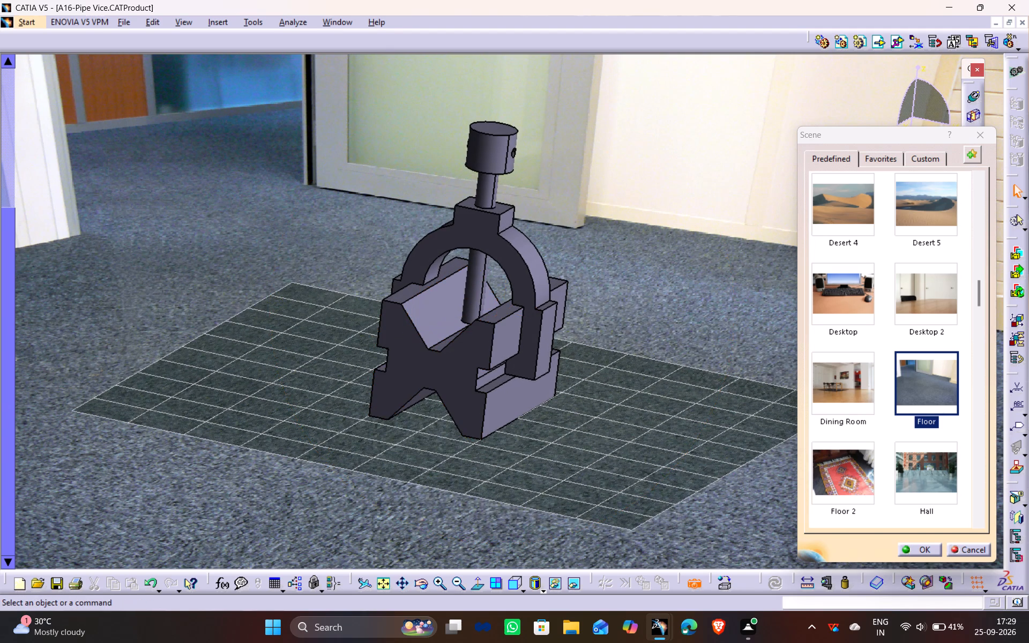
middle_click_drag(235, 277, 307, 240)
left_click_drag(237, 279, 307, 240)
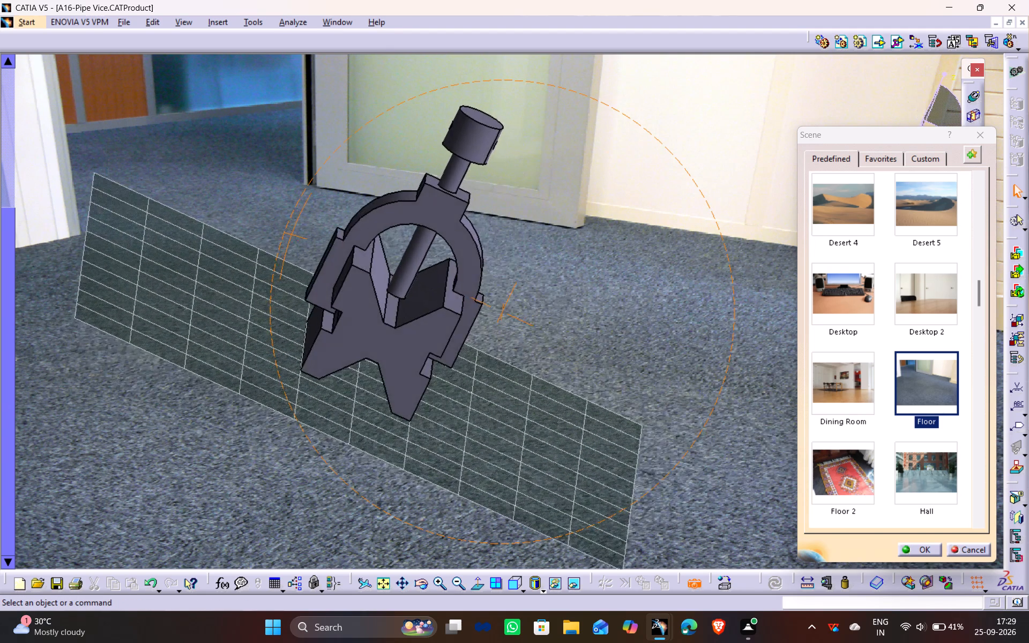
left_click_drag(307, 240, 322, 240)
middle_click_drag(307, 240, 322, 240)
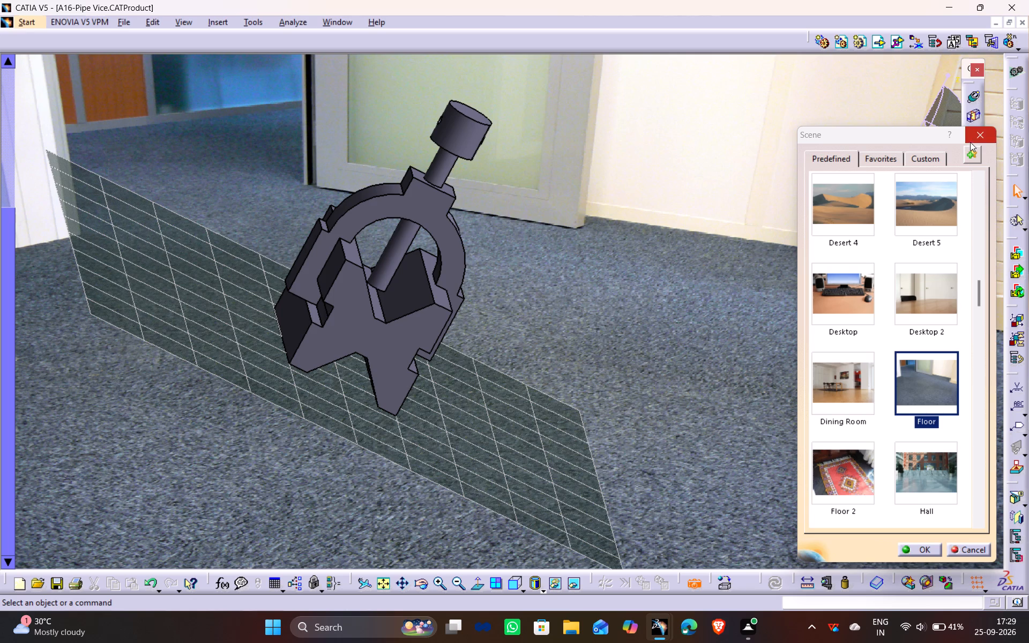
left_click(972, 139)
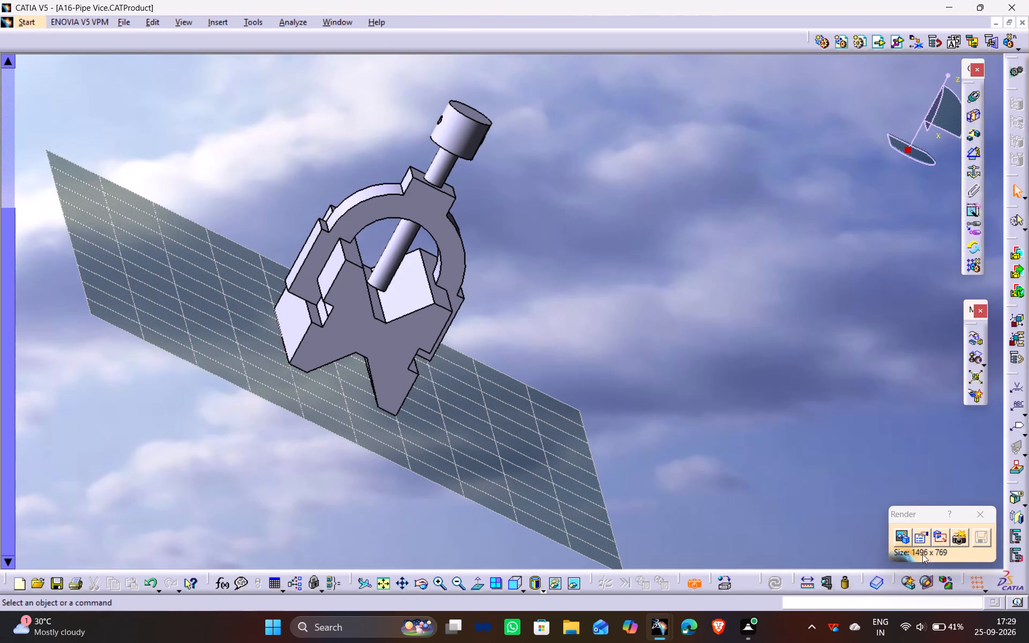
Check the rendering options without changing them and exit Easy Render.
left_click(920, 535)
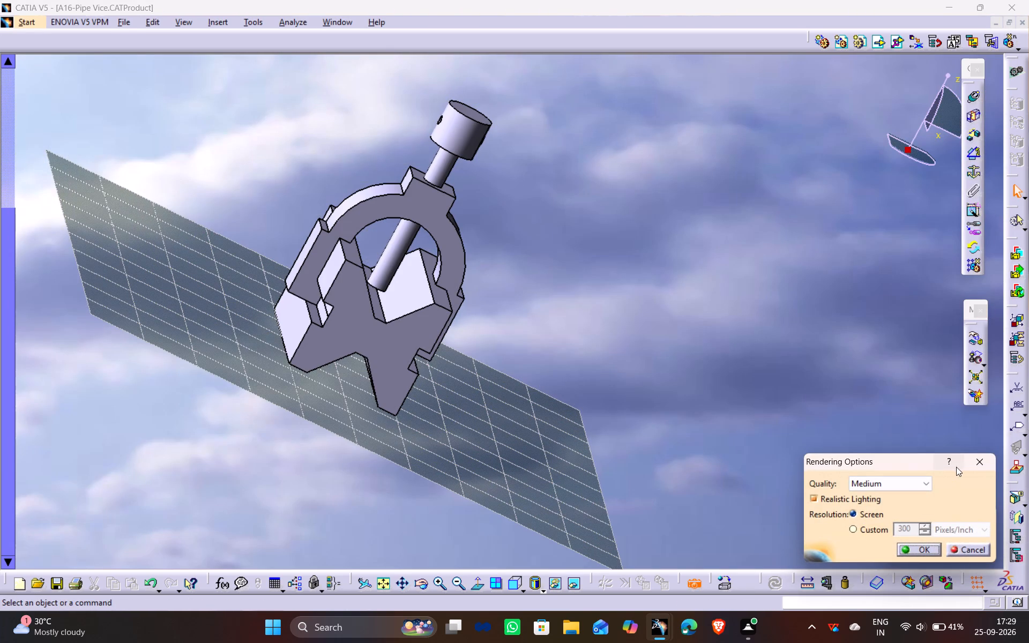
left_click(971, 466)
left_click(980, 514)
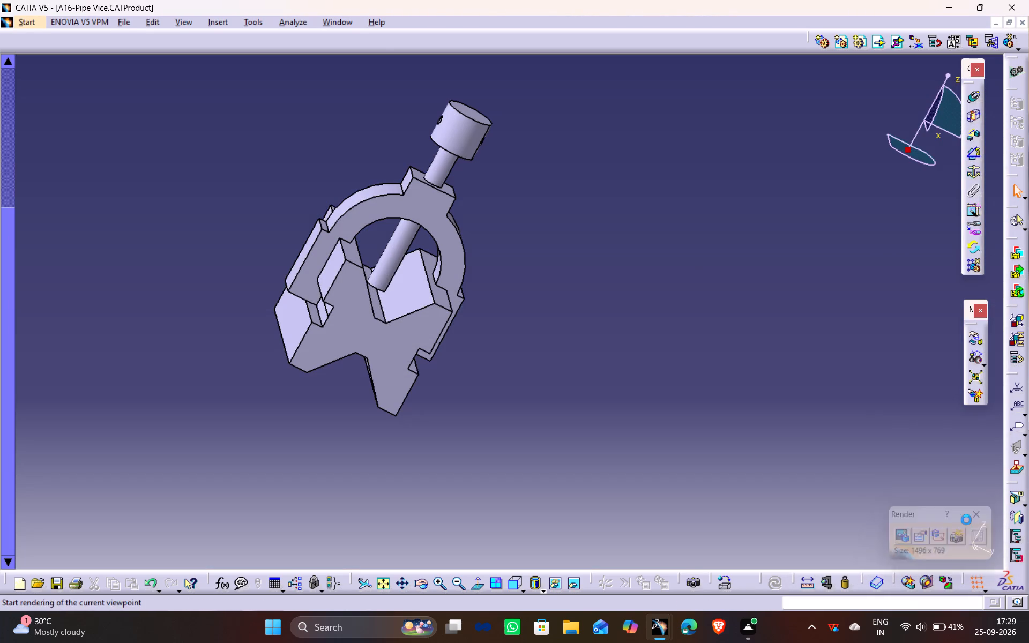
Show the pipe vice in the standard isometric view, enlarged and centred, with the specification tree beside it.
left_click(522, 588)
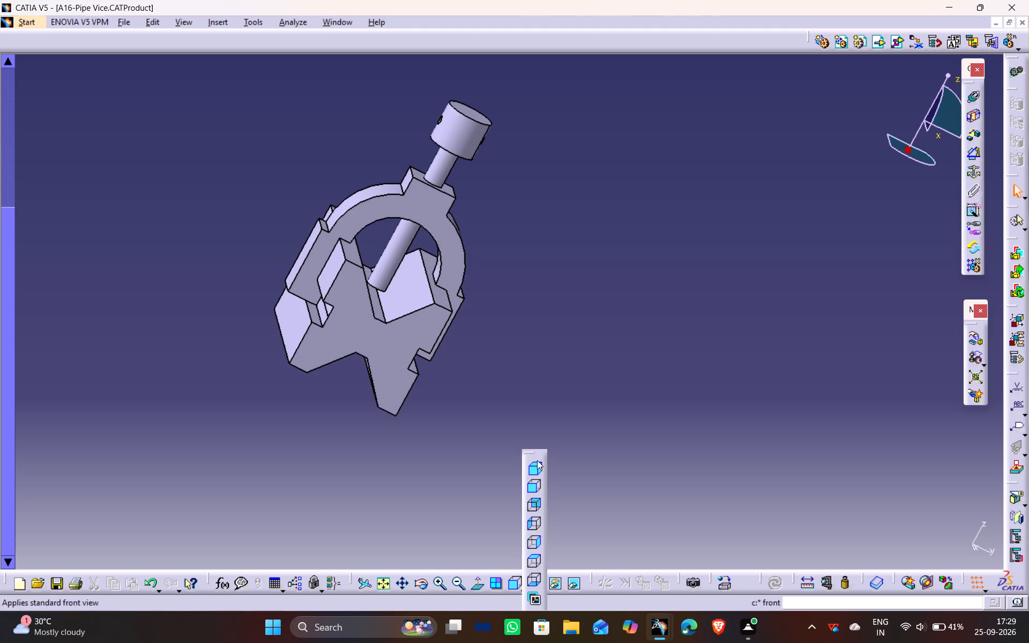
left_click(537, 460)
left_click(590, 368)
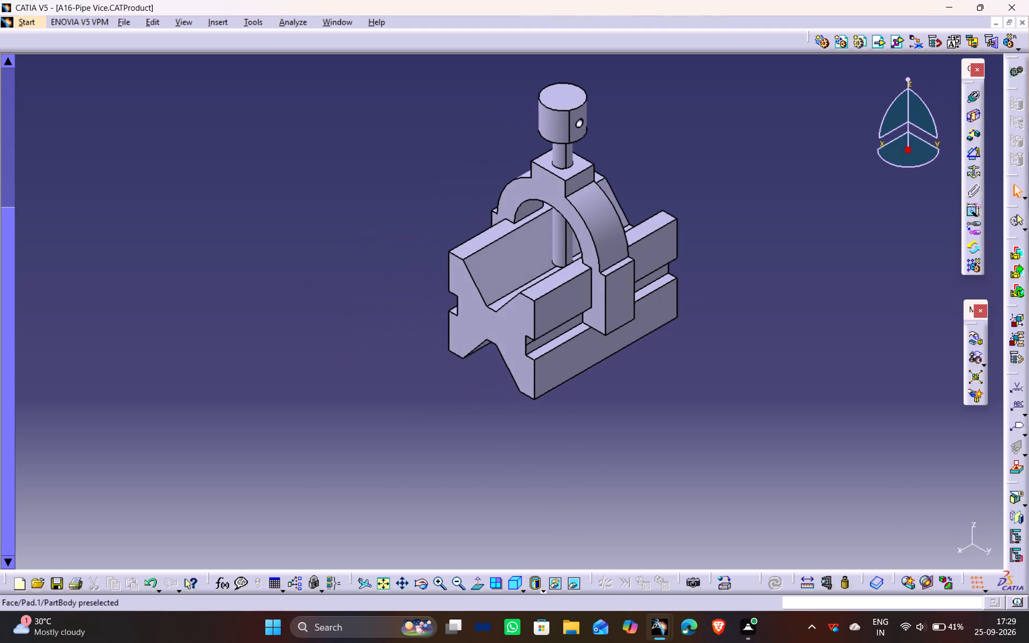
middle_click_drag(689, 212, 639, 286)
middle_click_drag(554, 492, 557, 463, "ctrl")
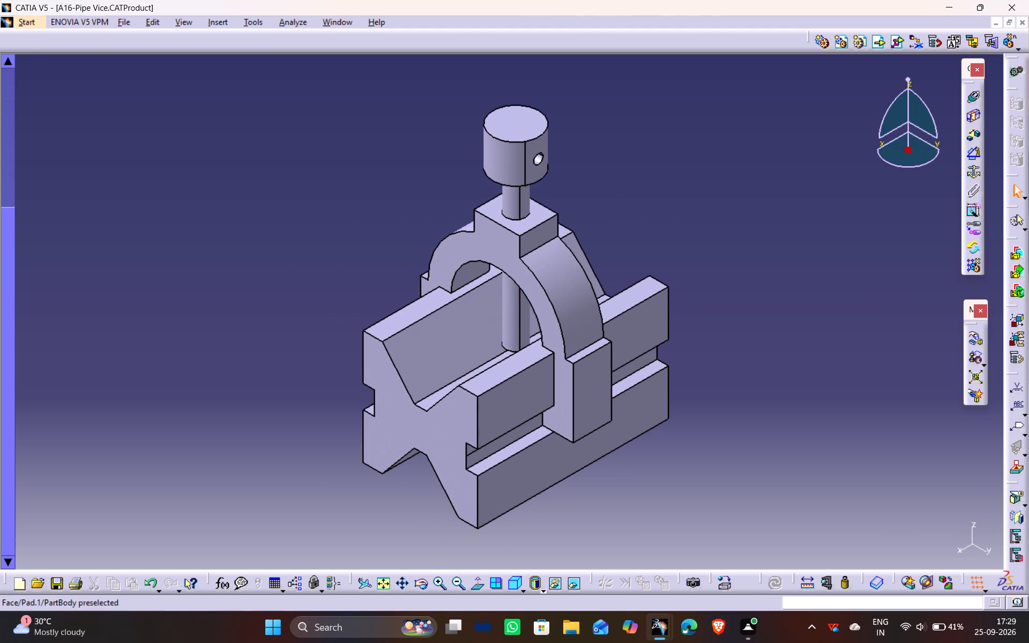
scroll(137, 196, "up", 5)
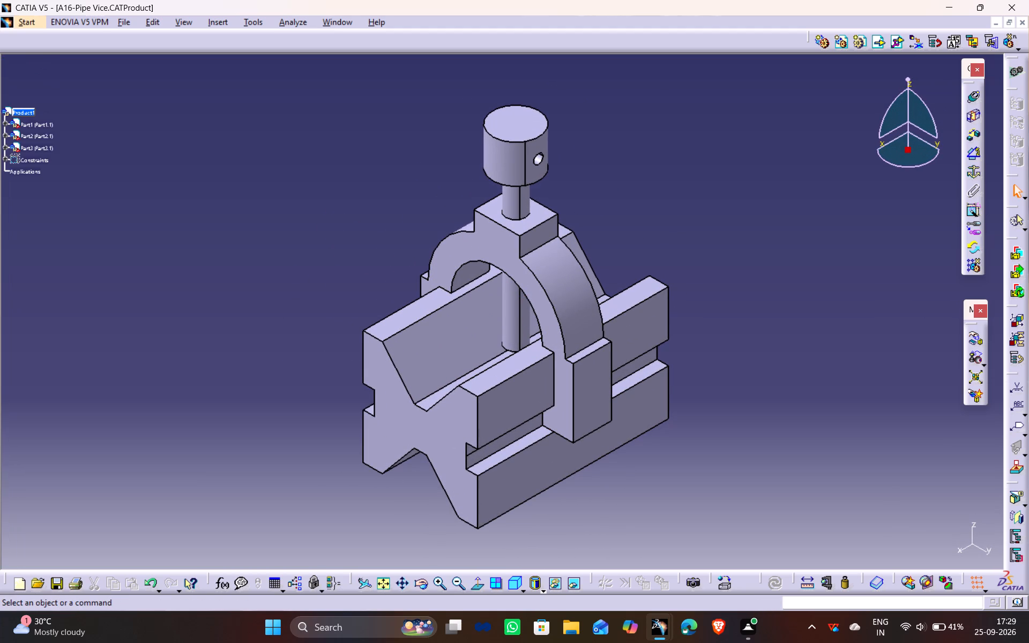
scroll(137, 185, "down", 1)
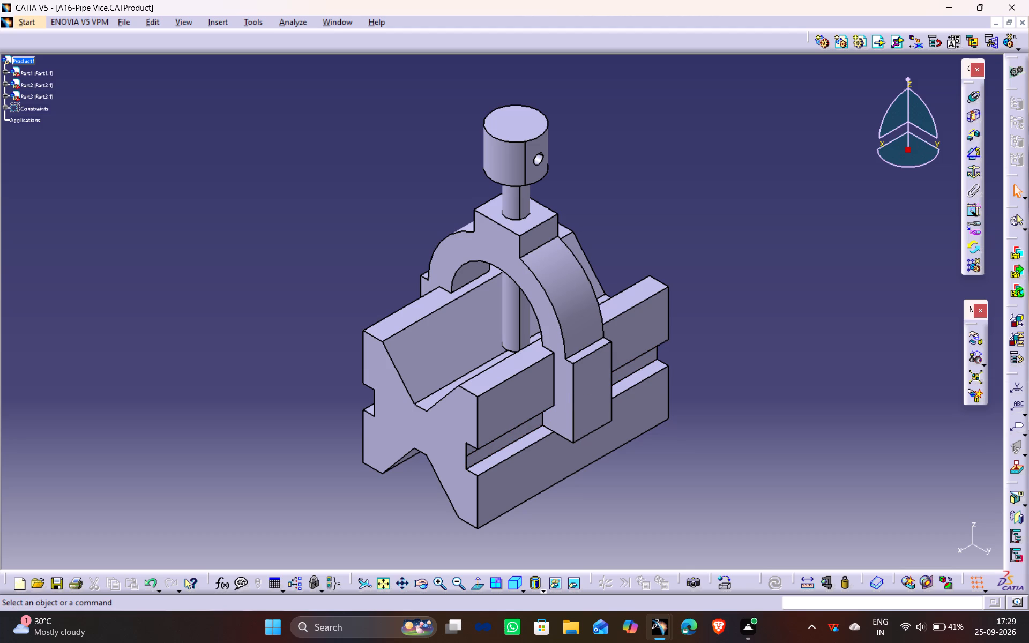
middle_click_drag(678, 211, 663, 211)
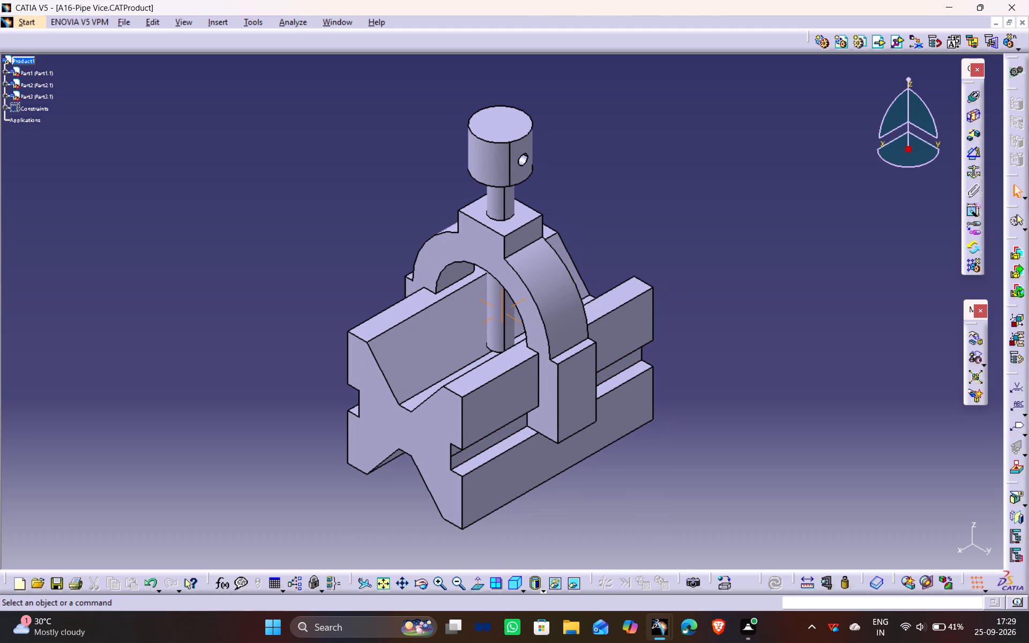
middle_click_drag(663, 211, 667, 216)
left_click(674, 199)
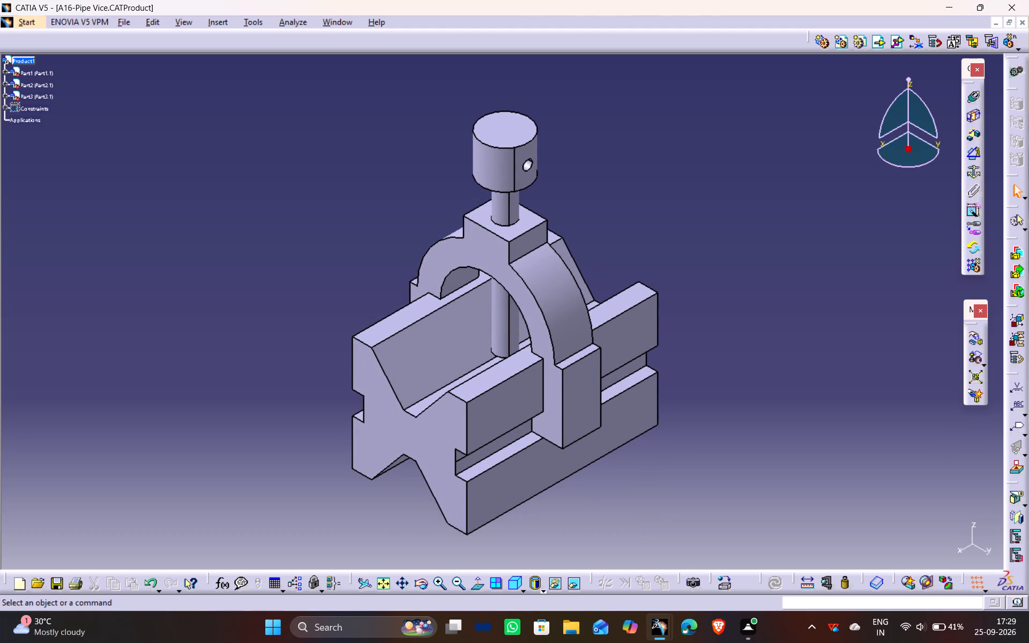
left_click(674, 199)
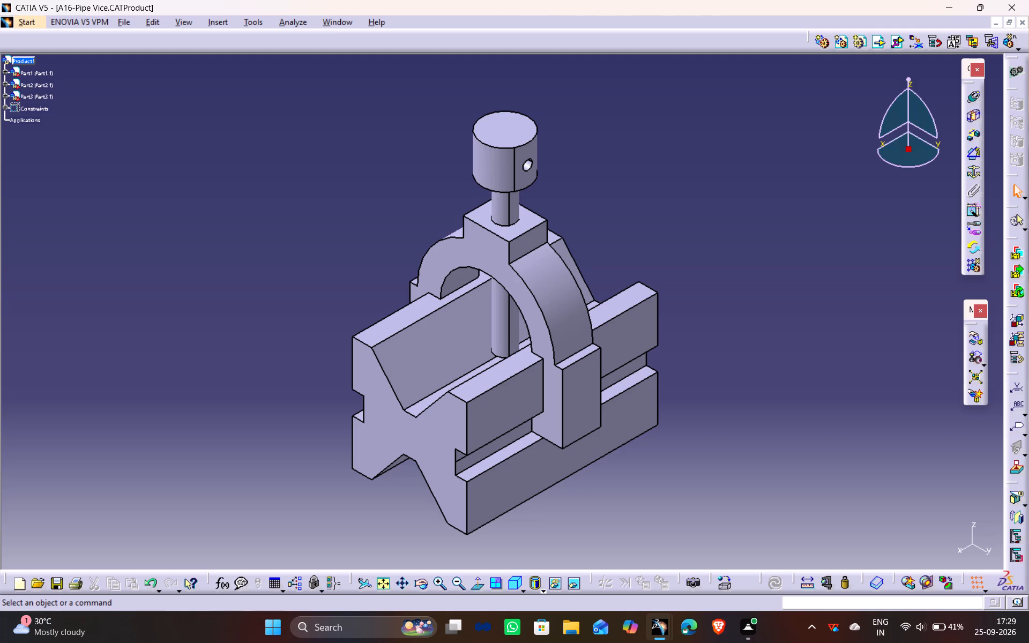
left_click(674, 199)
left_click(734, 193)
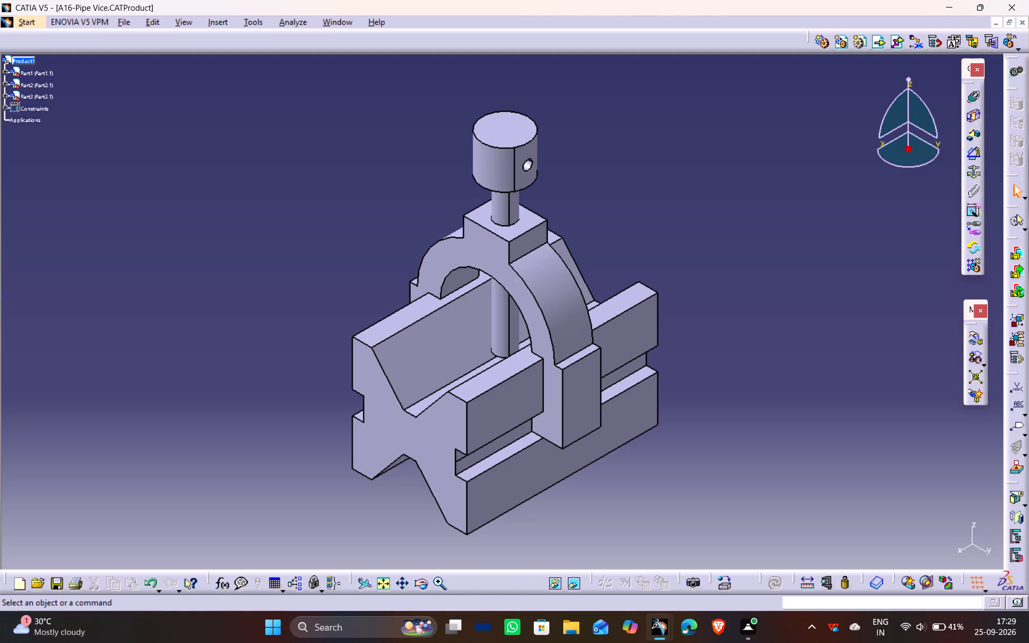
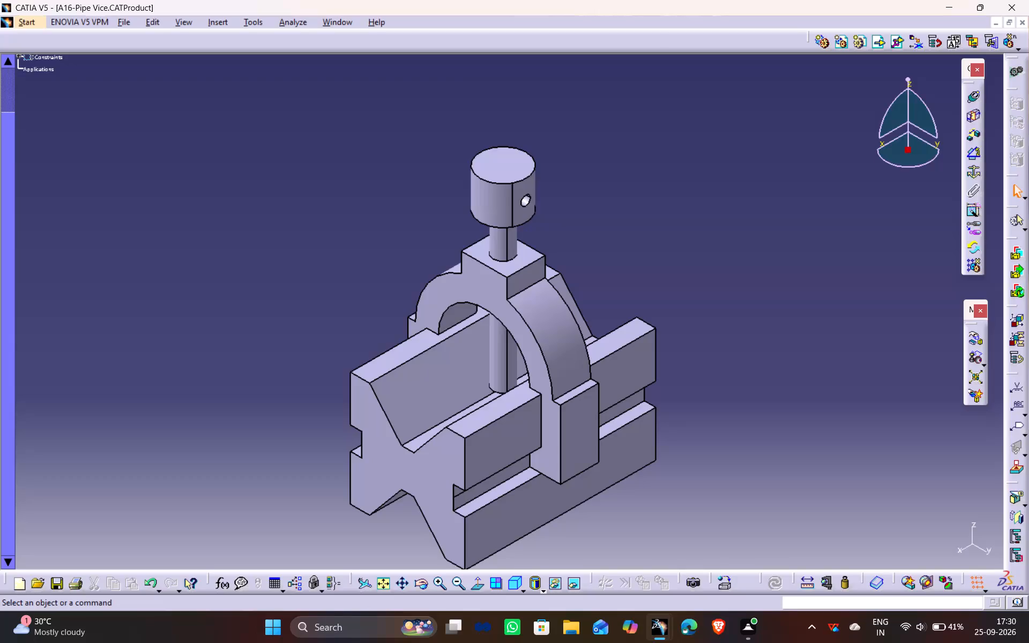
Centre the complete pipe vice vertically in the viewing area, keeping its isometric orientation.
middle_click_drag(731, 300, 730, 249)
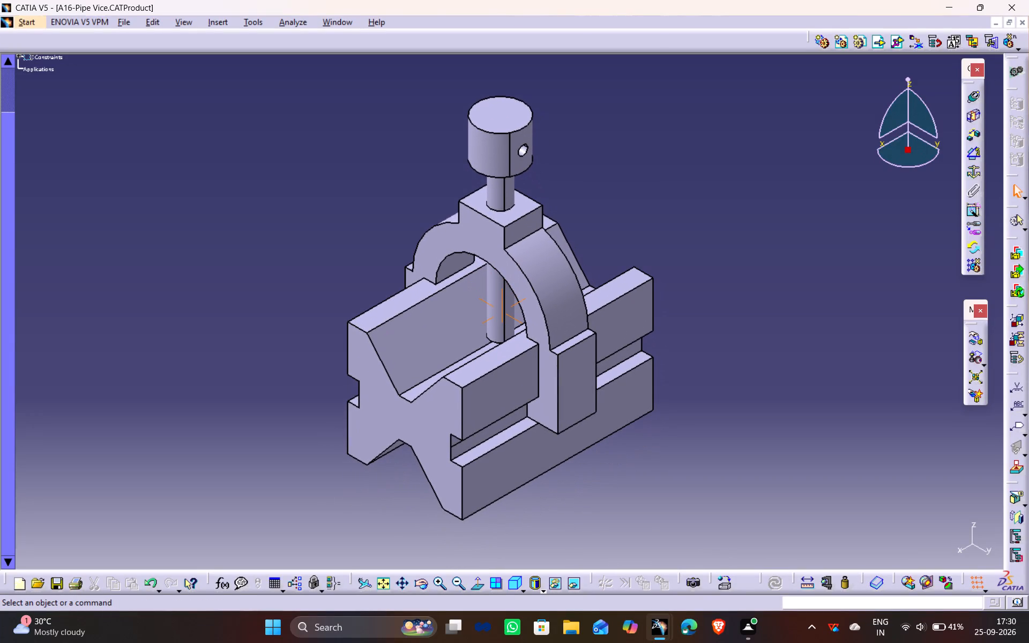
middle_click_drag(730, 249, 733, 260)
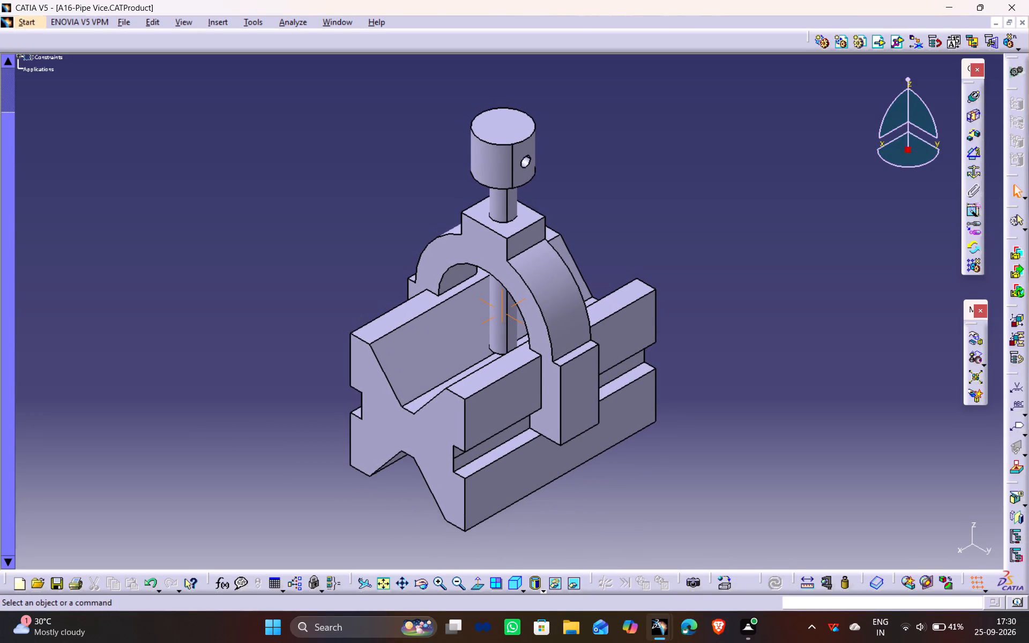
middle_click_drag(733, 260, 733, 254)
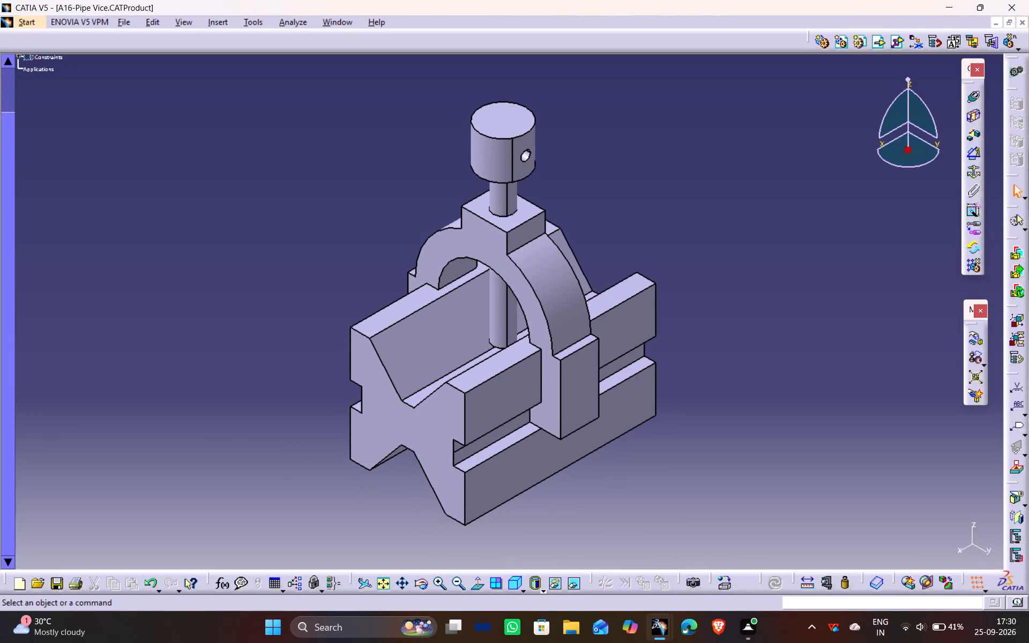
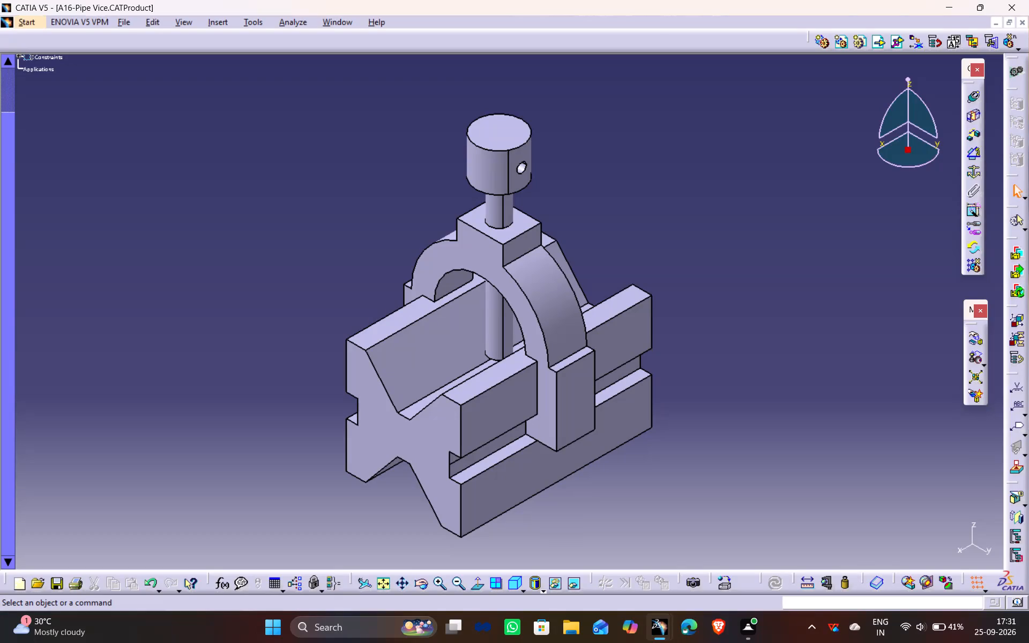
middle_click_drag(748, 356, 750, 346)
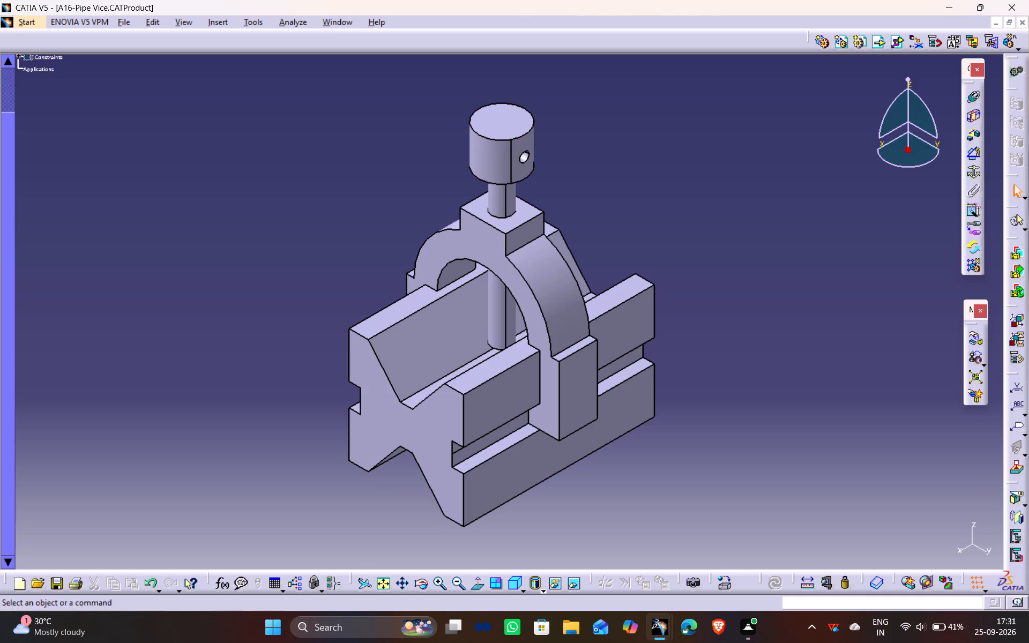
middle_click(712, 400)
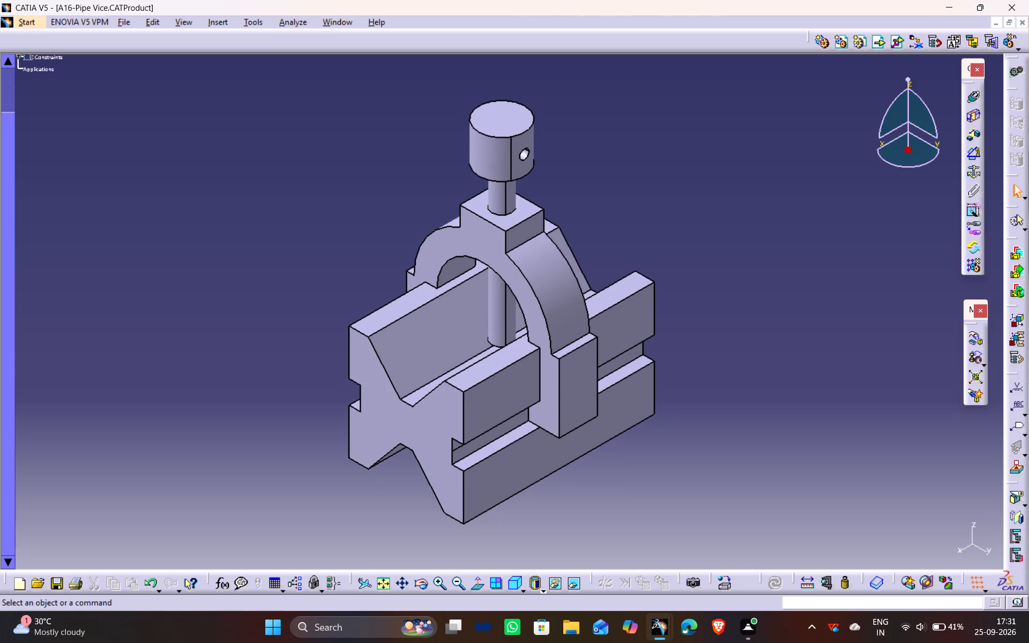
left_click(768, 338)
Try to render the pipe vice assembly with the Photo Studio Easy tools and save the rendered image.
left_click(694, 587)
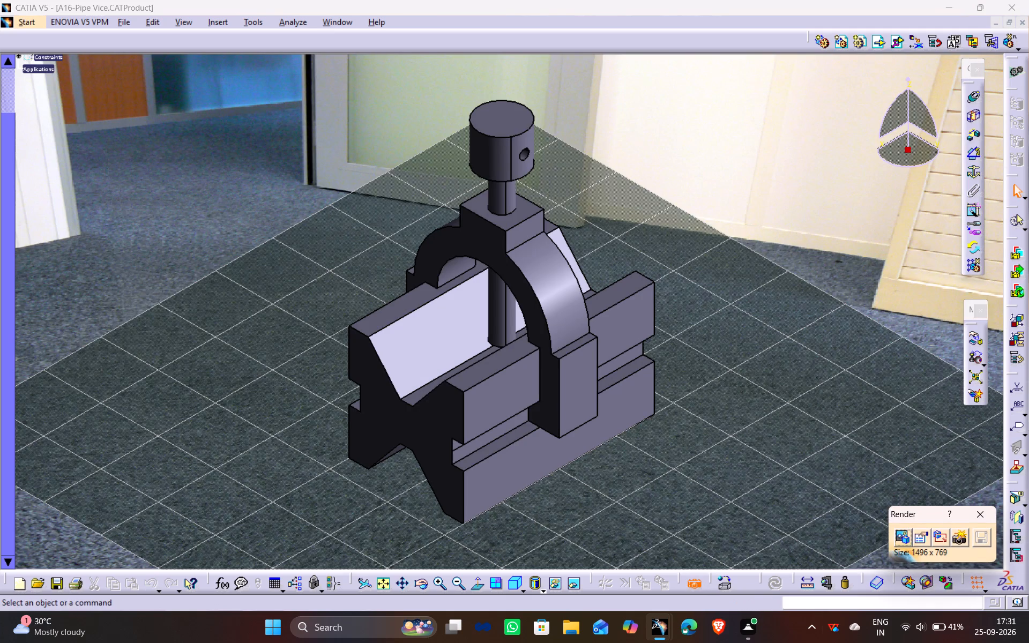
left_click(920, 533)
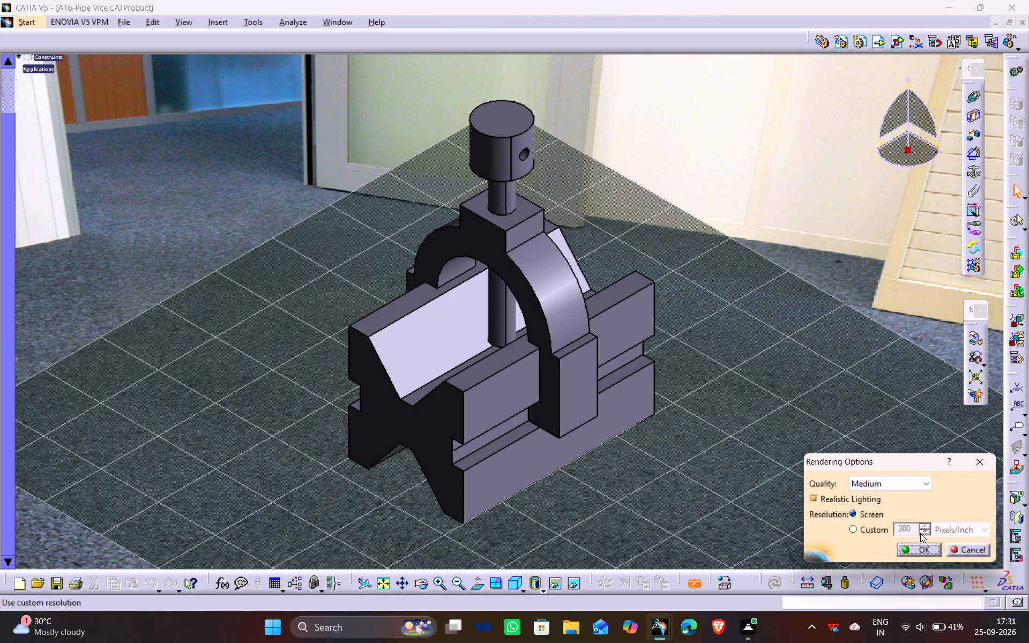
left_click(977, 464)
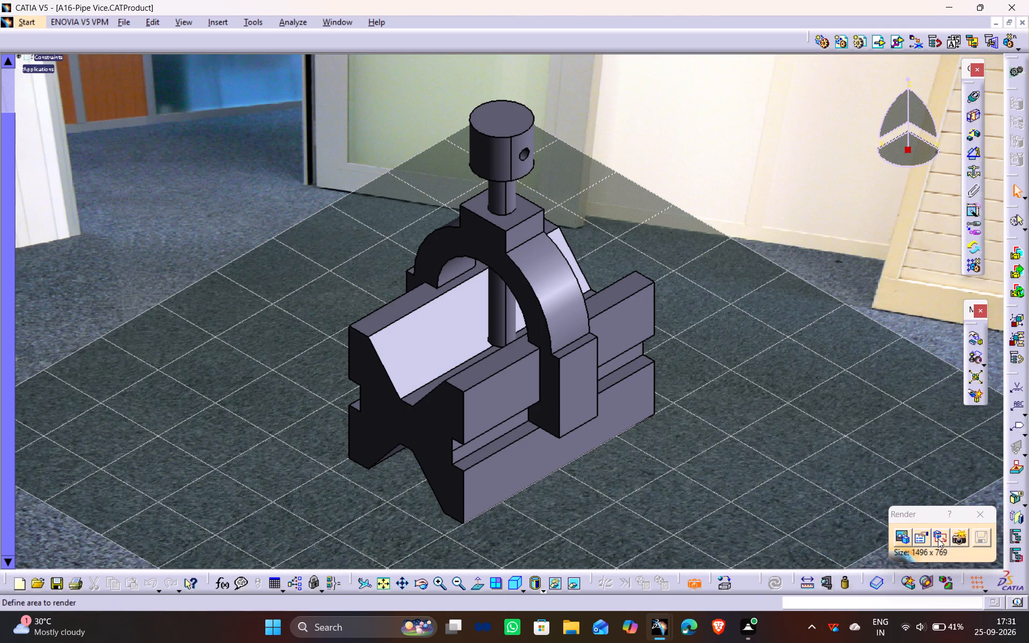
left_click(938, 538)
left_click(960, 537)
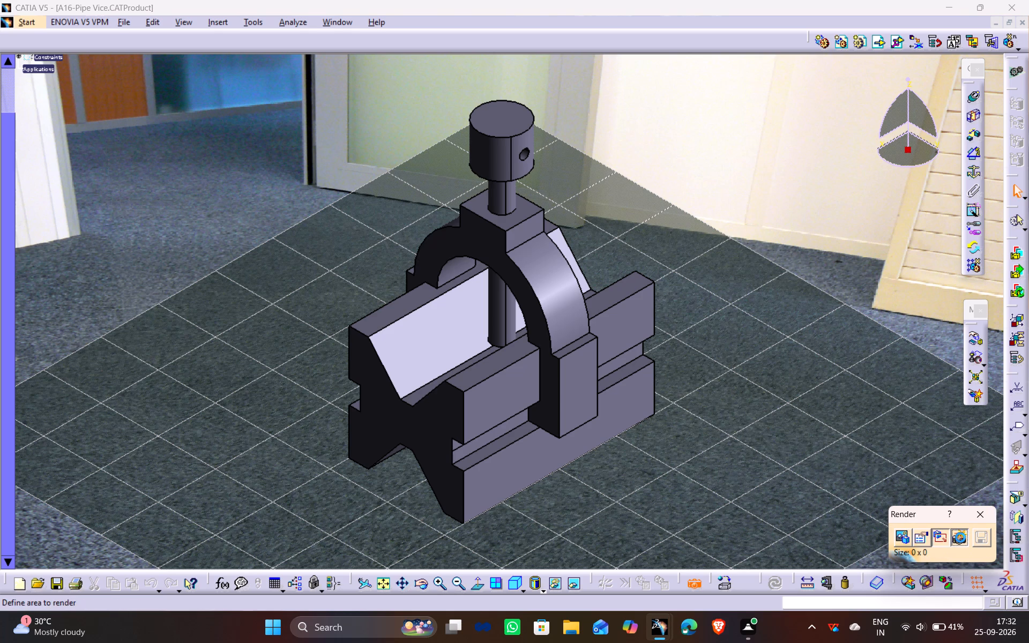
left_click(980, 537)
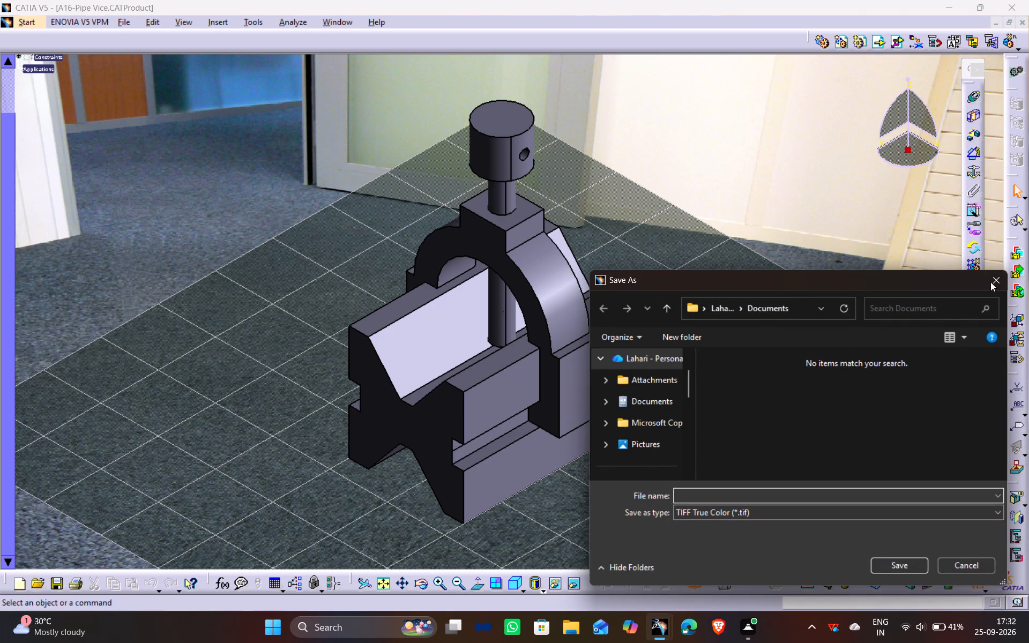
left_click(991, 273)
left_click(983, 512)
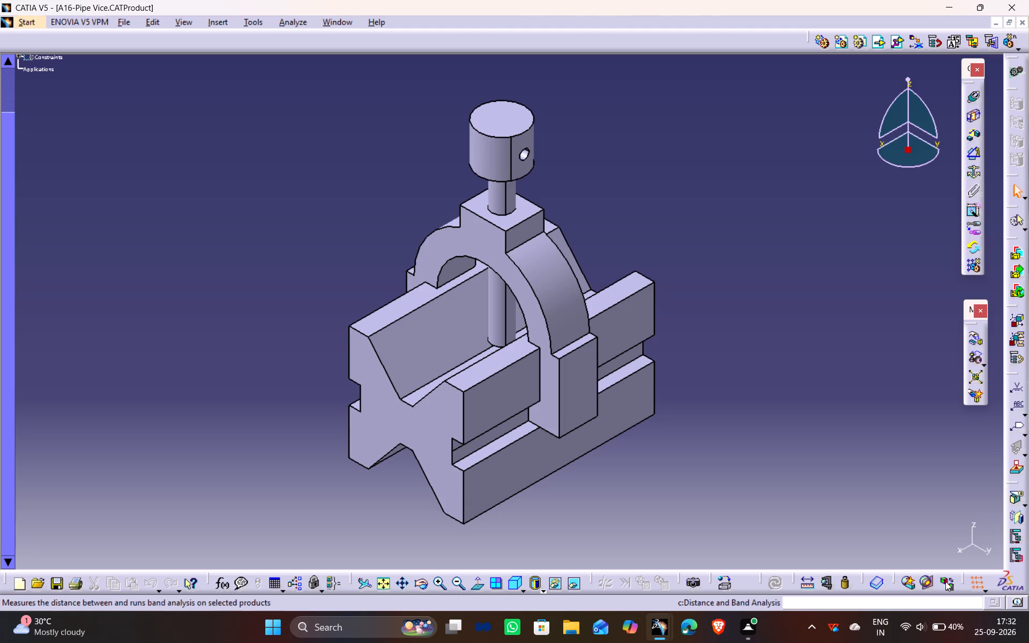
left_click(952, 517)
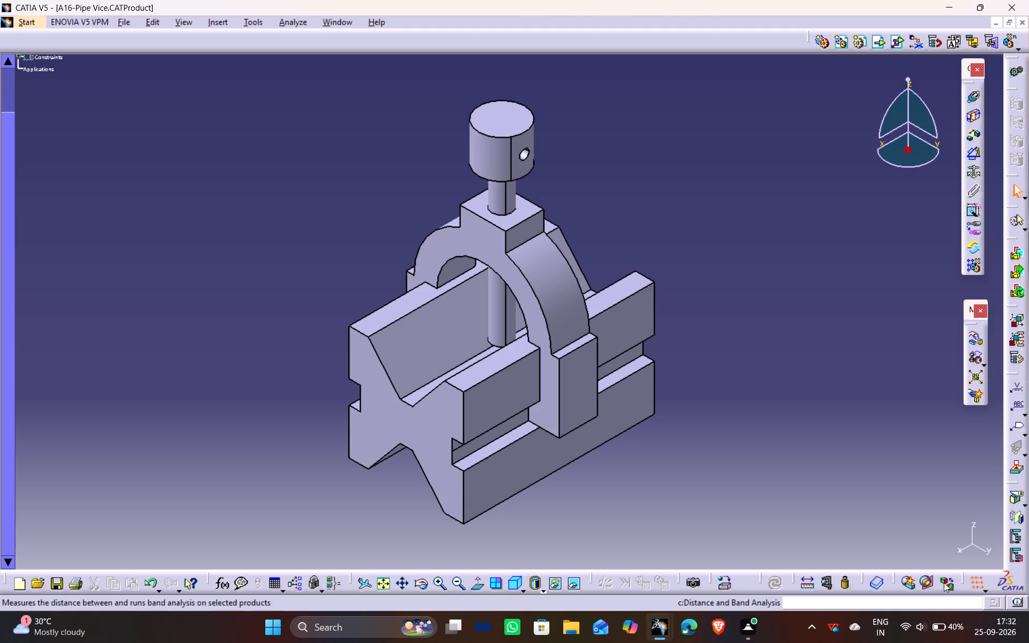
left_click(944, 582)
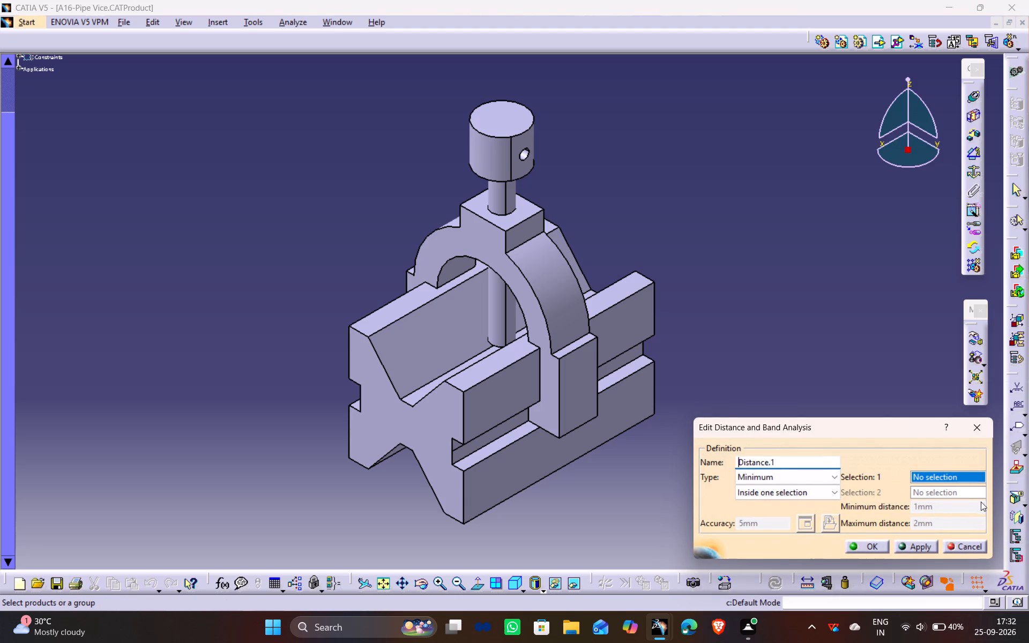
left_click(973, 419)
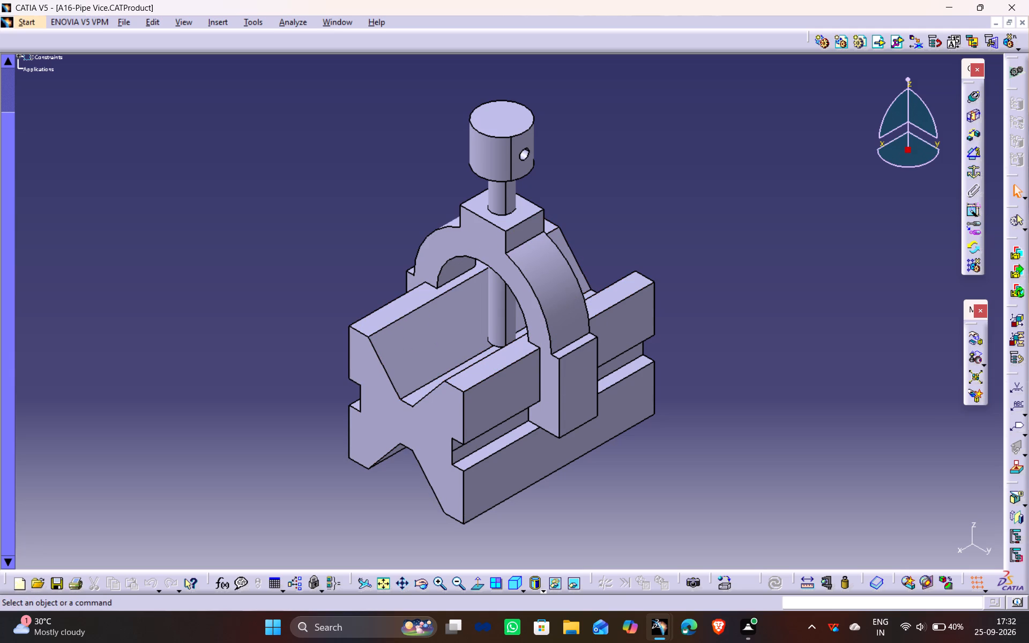
Orbit the pipe vice to examine the clamp, screw and V-block from the block's V-grooved end.
middle_click_drag(284, 339, 324, 356)
left_click_drag(280, 343, 324, 356)
middle_click_drag(263, 350, 262, 357)
scroll(262, 353, "down", 1)
left_click_drag(261, 356, 262, 357)
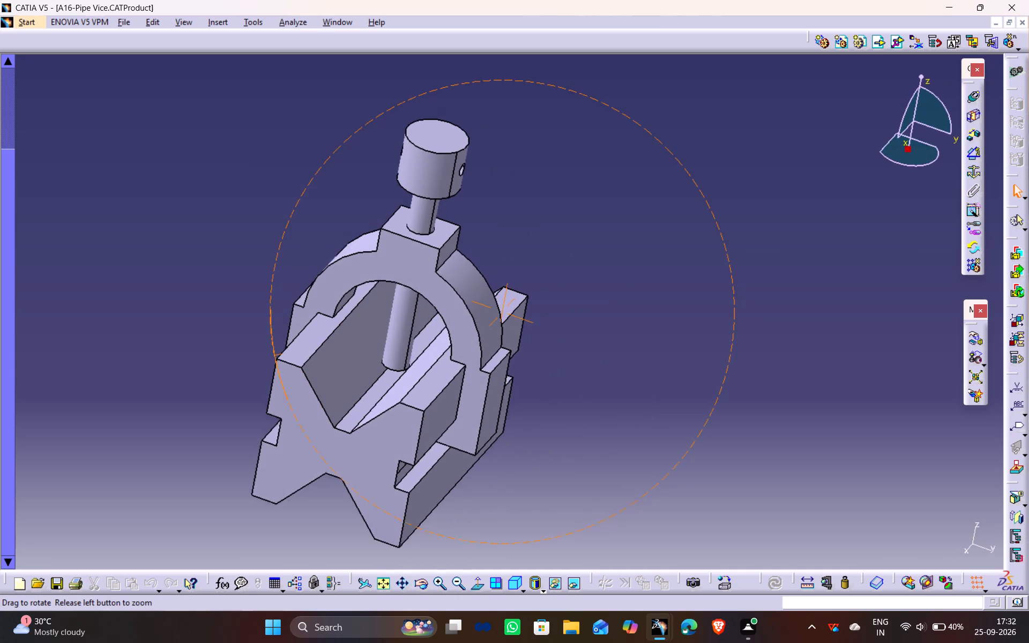
left_click_drag(262, 357, 308, 370)
middle_click_drag(262, 357, 309, 370)
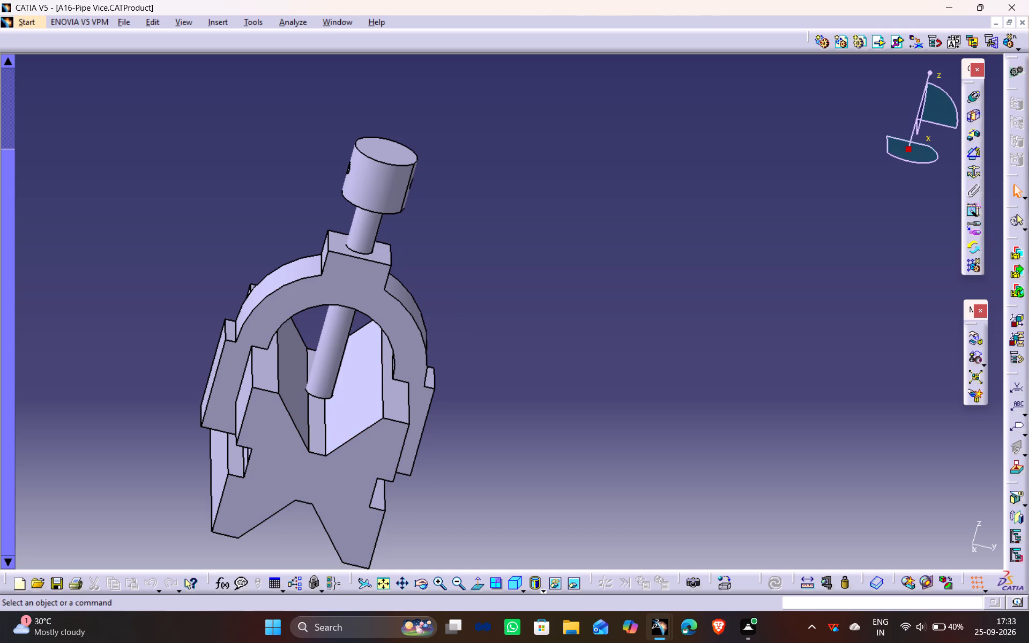
left_click(593, 411)
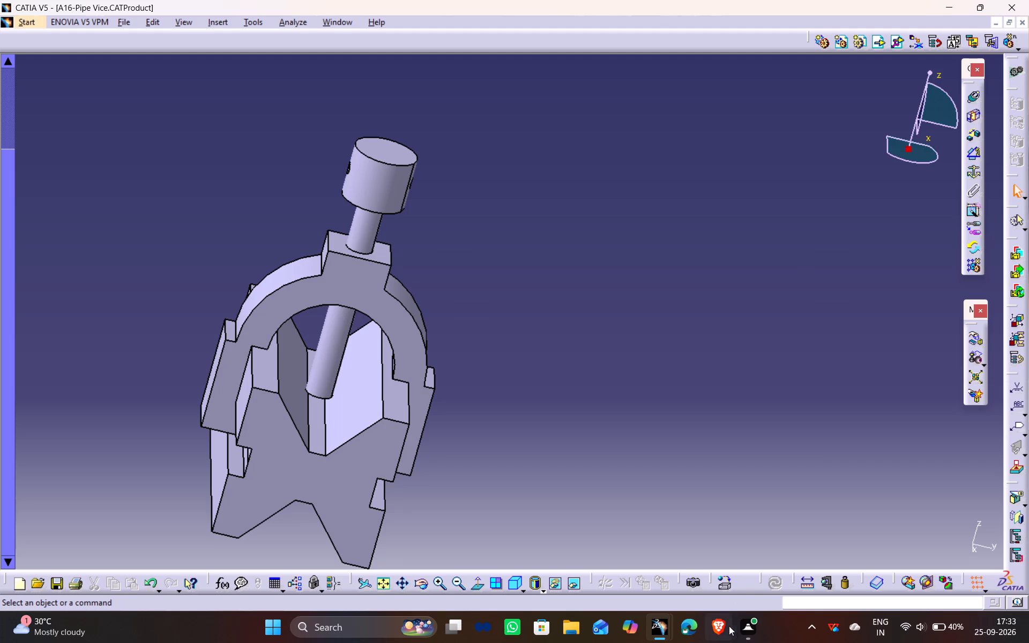